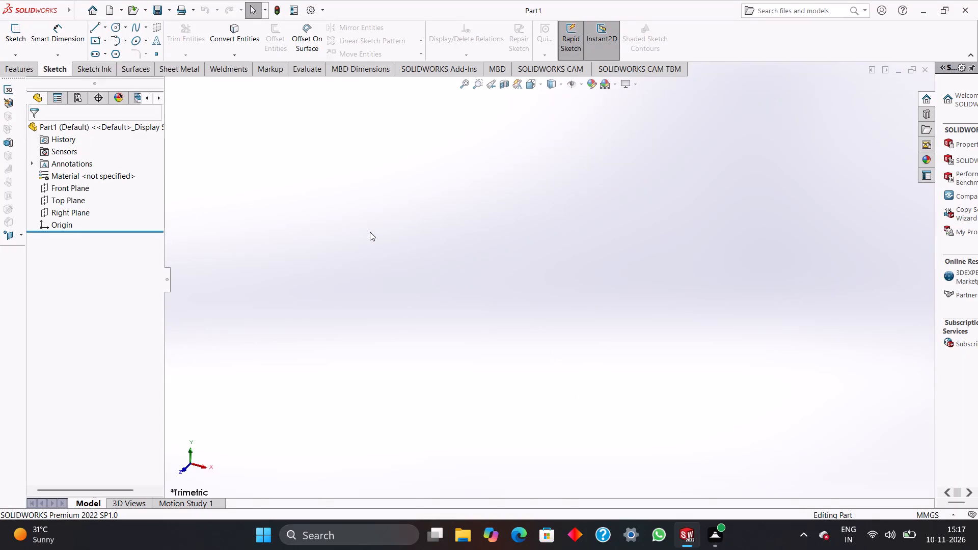
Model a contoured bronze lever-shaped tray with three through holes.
Start a new sketch on the Front Plane.
{"action": "left_click", "coordinate": [72, 185]}
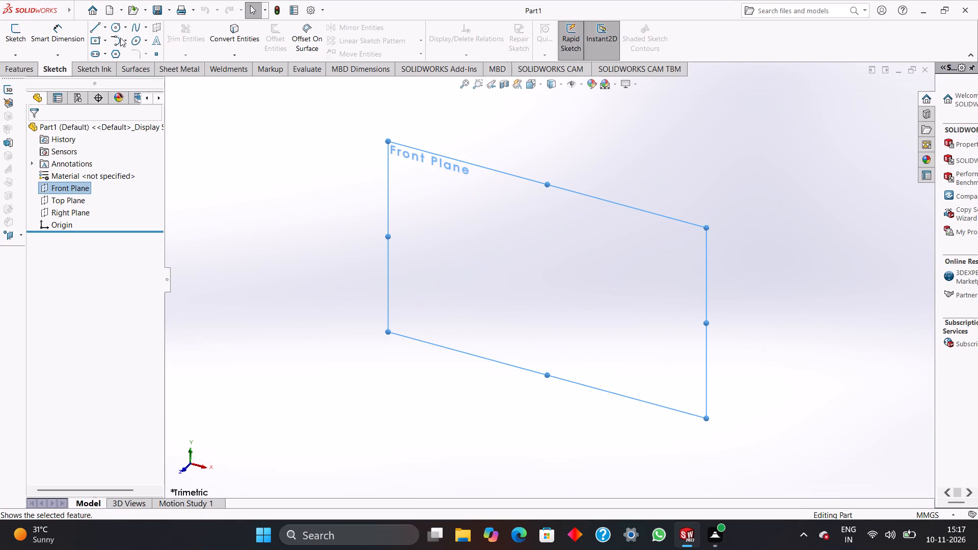
{"action": "left_click", "coordinate": [12, 27]}
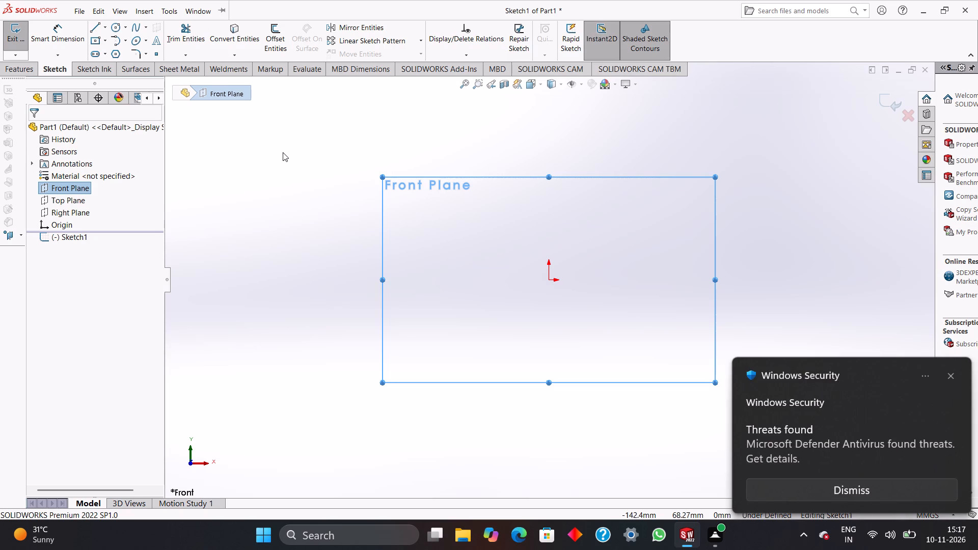
Dismiss the Windows Security notification.
{"action": "left_click", "coordinate": [826, 494]}
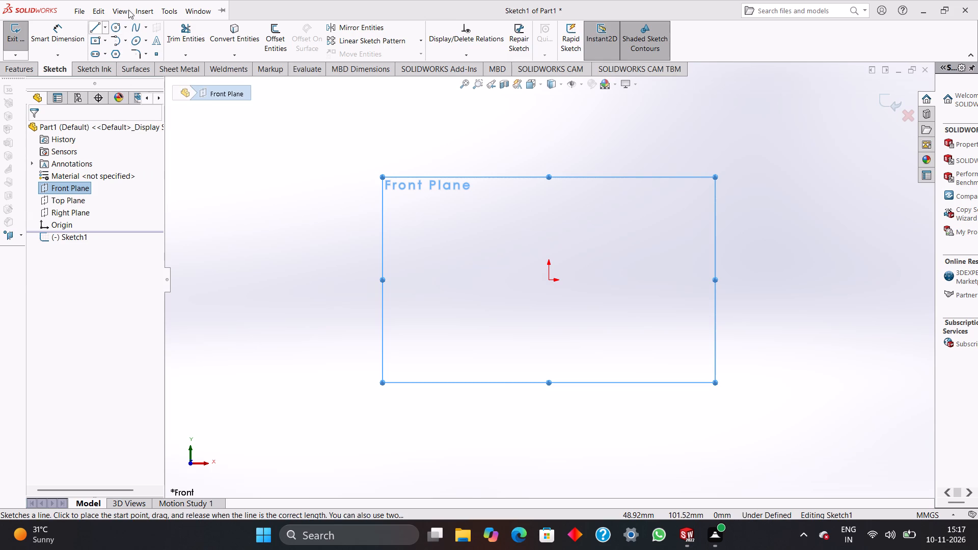
Sketch a vertical line running downward from the origin as the first segment of a line chain.
{"action": "left_click", "coordinate": [98, 29]}
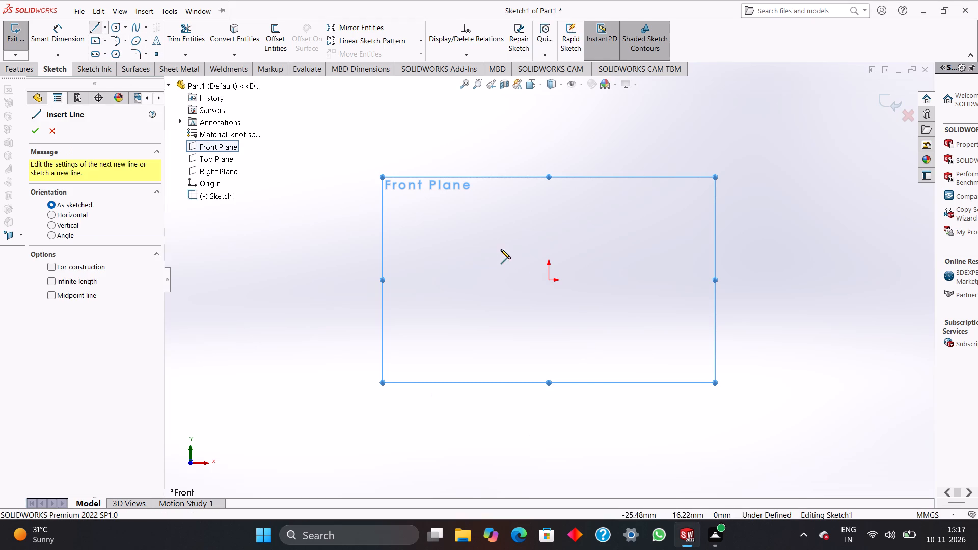
{"action": "left_click", "coordinate": [548, 280]}
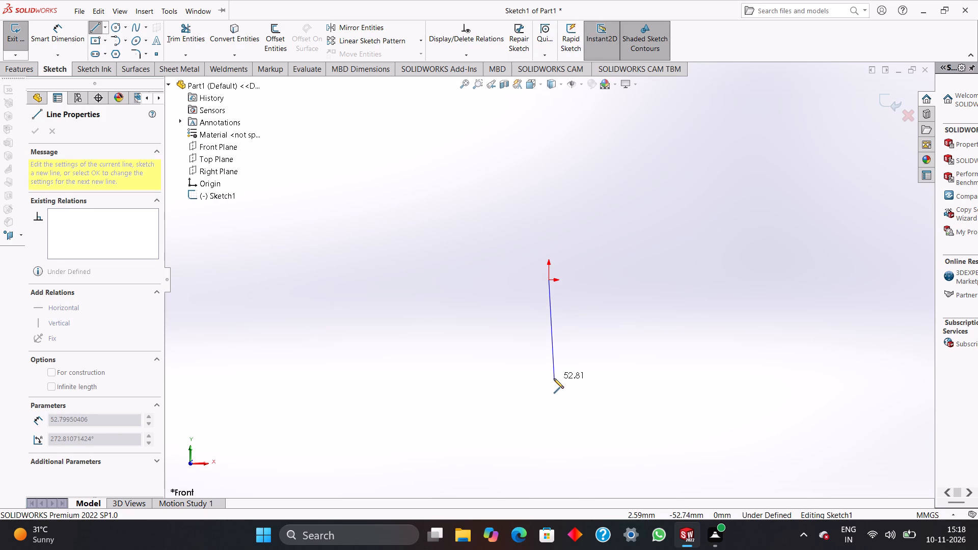
{"action": "left_click", "coordinate": [547, 359]}
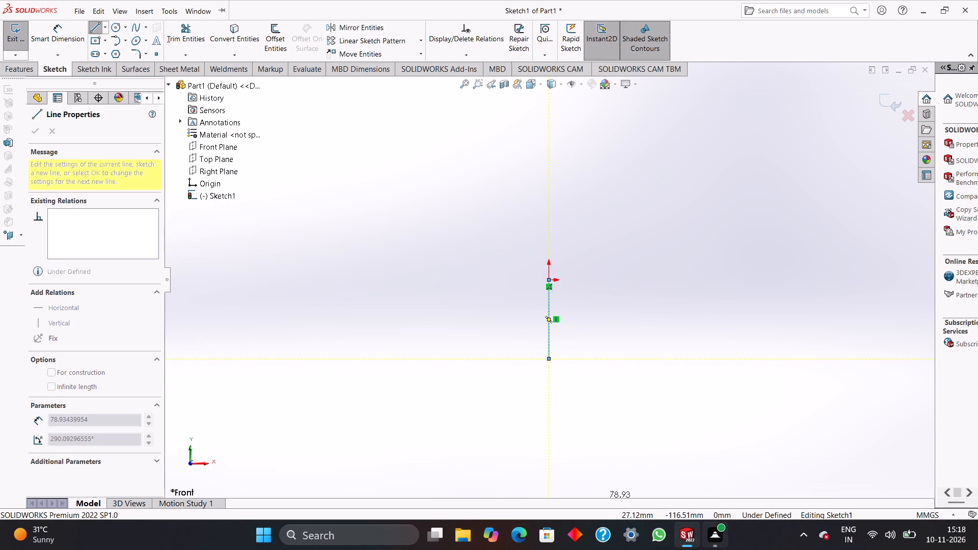
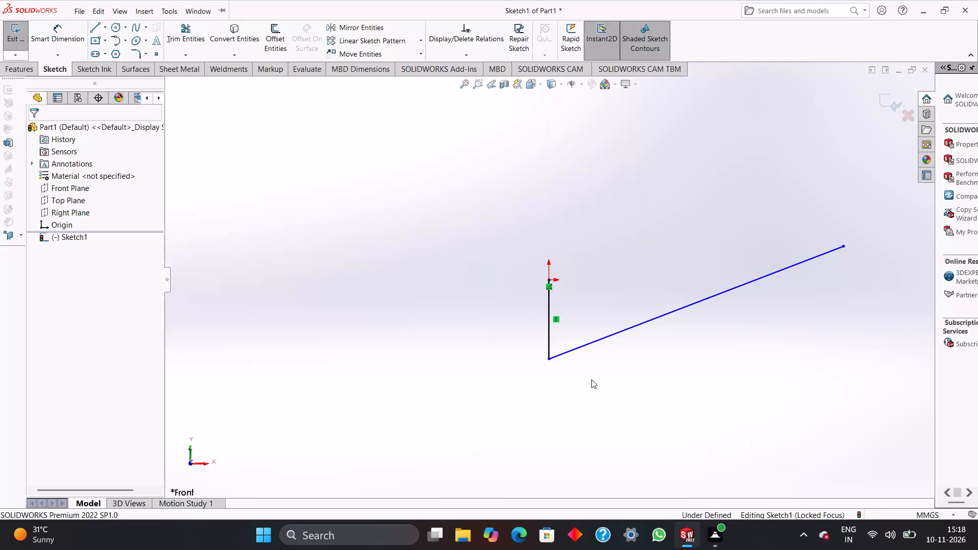
Delete both existing sketch lines, the slanted one and the vertical one at the origin.
{"action": "left_click", "coordinate": [596, 341]}
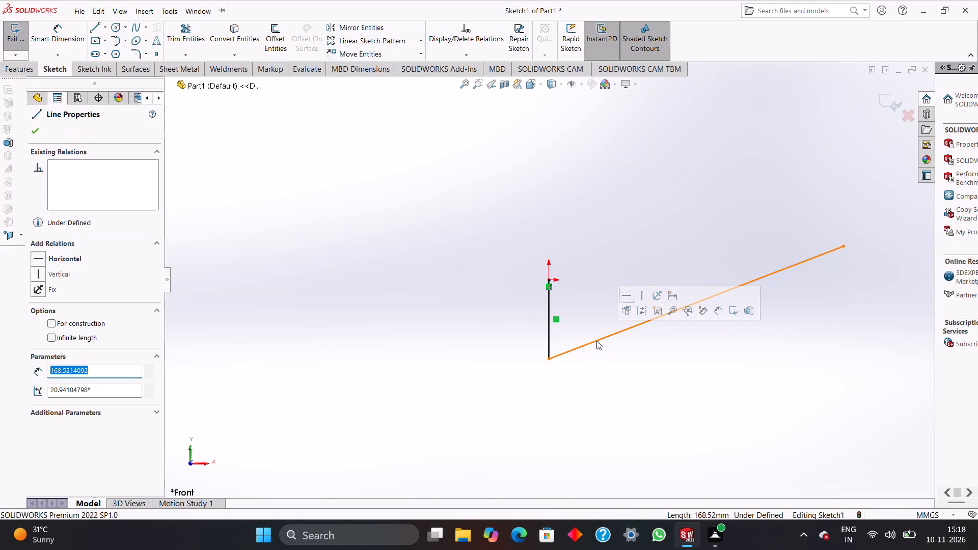
{"action": "key", "text": "Delete"}
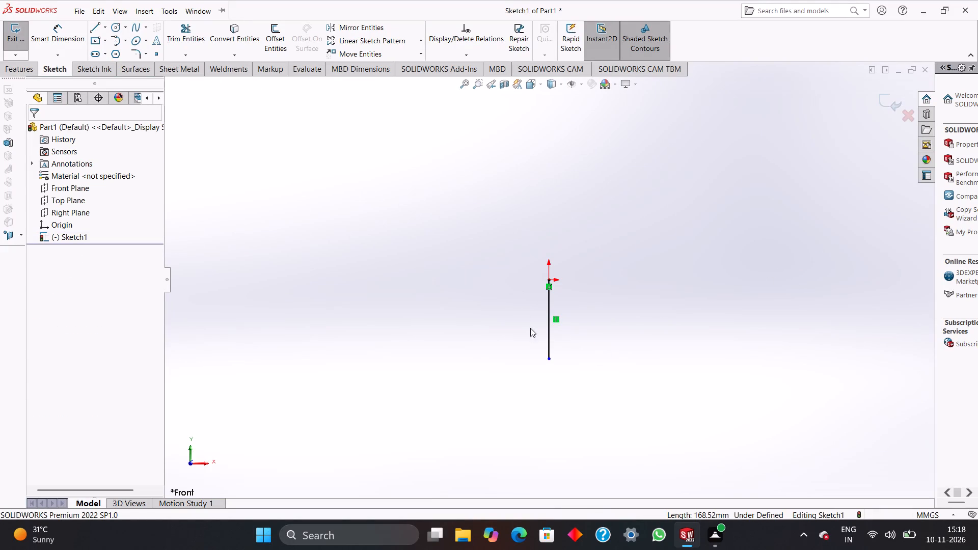
{"action": "left_click", "coordinate": [548, 329]}
{"action": "key", "text": "Delete"}
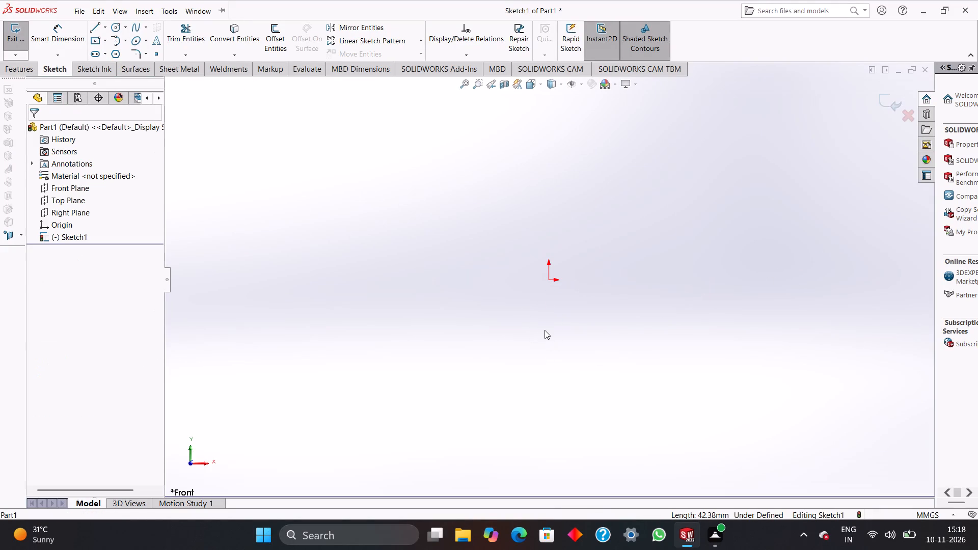
Sketch a single horizontal line about 71 mm long, starting directly below the origin and running in the positive X direction.
{"action": "scroll", "coordinate": [587, 333], "scroll_direction": "down", "scroll_amount": 3}
{"action": "scroll", "coordinate": [518, 325], "scroll_direction": "down", "scroll_amount": 1}
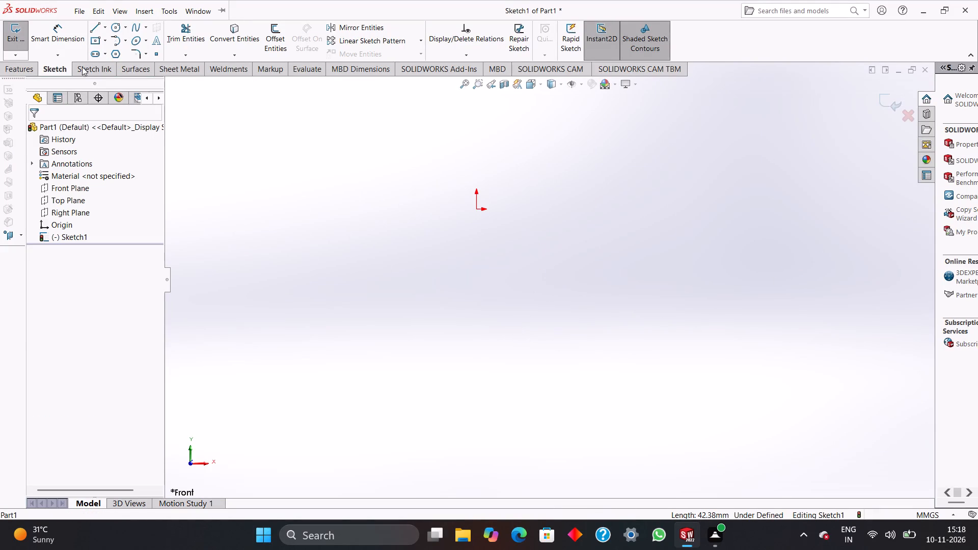
{"action": "left_click", "coordinate": [95, 32]}
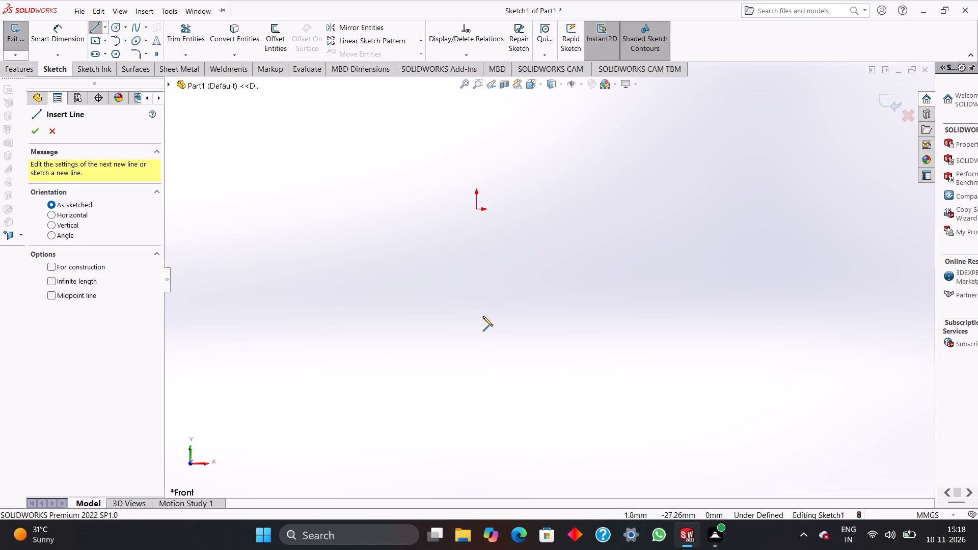
{"action": "left_click", "coordinate": [476, 320]}
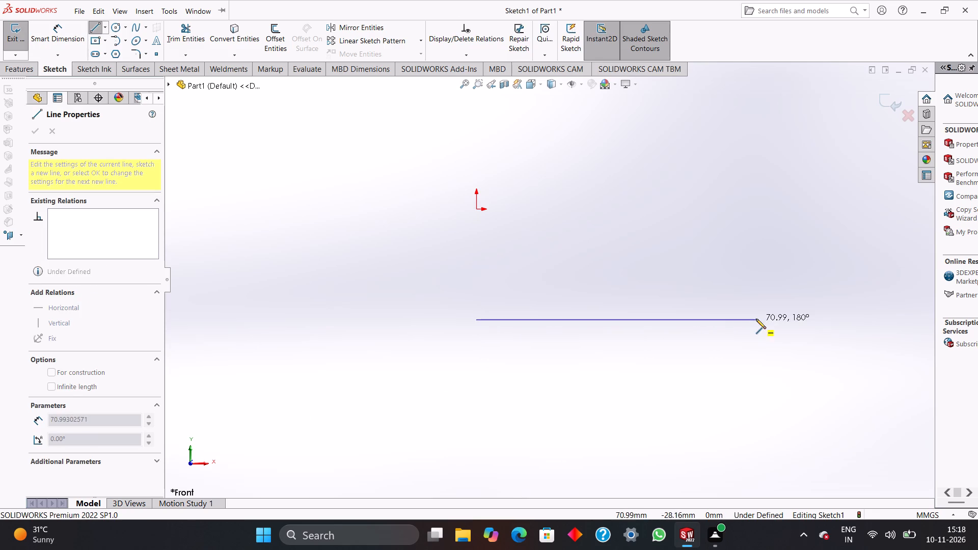
{"action": "left_click", "coordinate": [756, 319]}
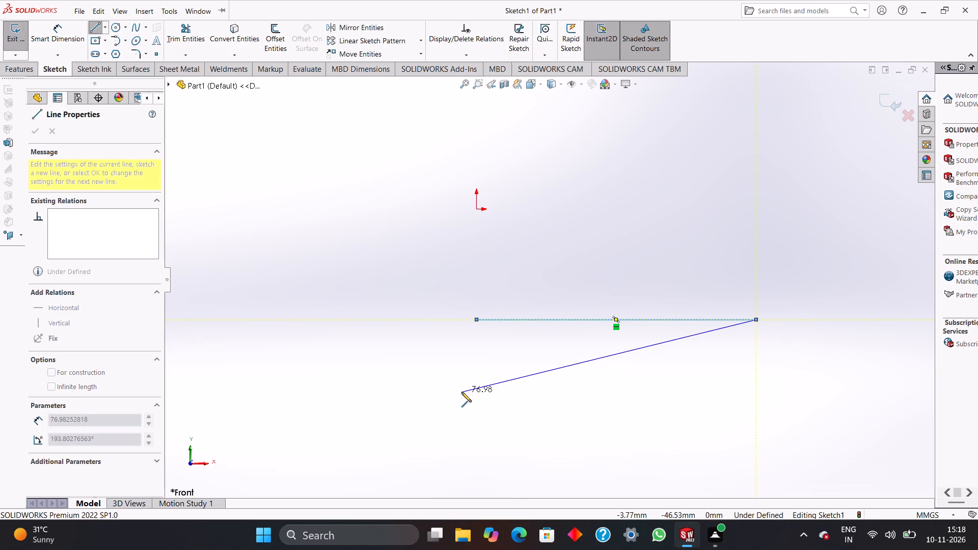
{"action": "key", "text": "Escape"}
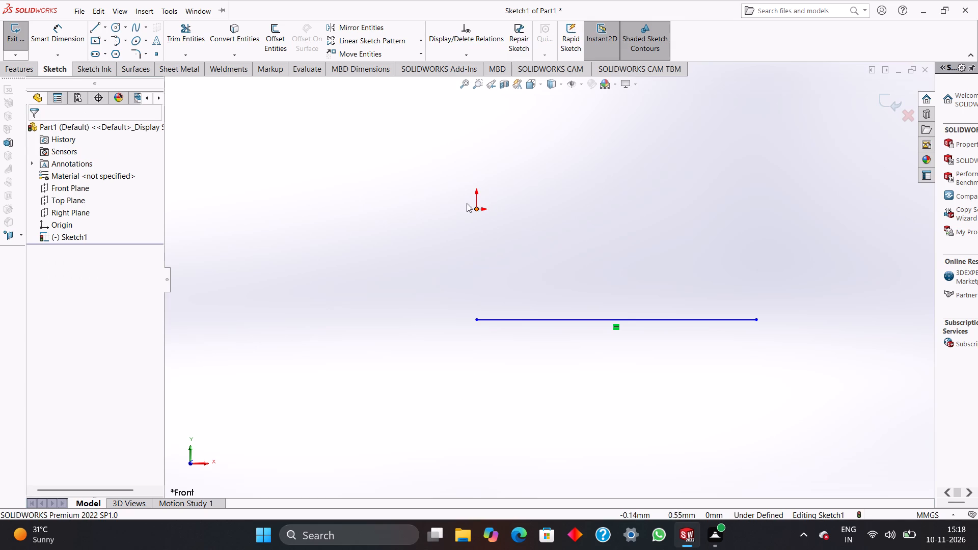
Sketch a vertical line about 20 mm long from the origin downward, ending above the horizontal line.
{"action": "left_click", "coordinate": [96, 25]}
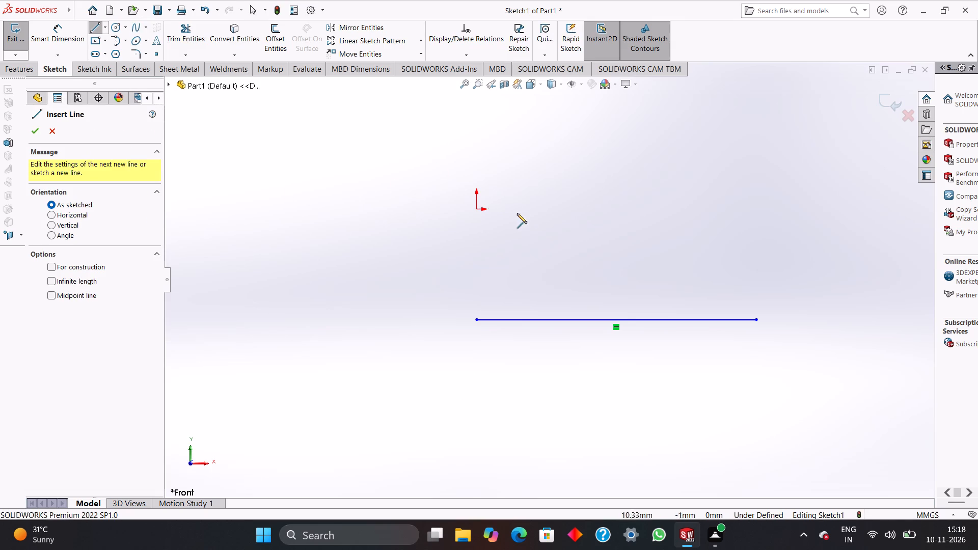
{"action": "left_click", "coordinate": [476, 209]}
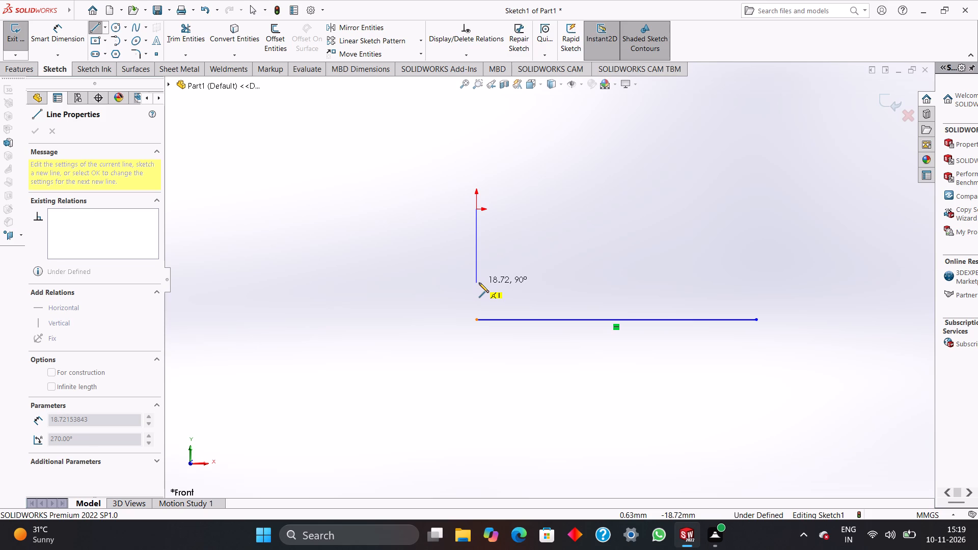
{"action": "left_click", "coordinate": [479, 289]}
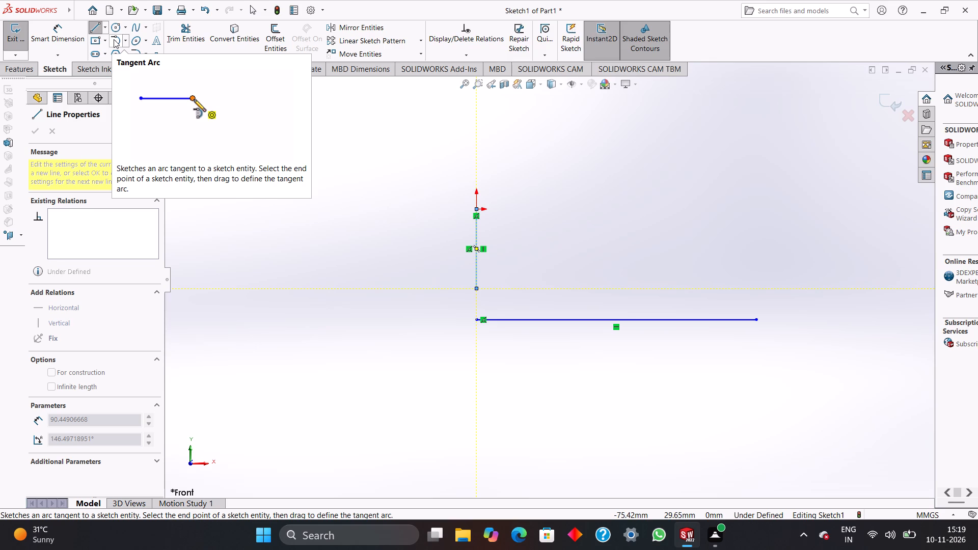
Sketch a 180° tangent arc of about 10 mm radius from the vertical line's lower end, bulging downward toward positive X.
{"action": "left_click", "coordinate": [114, 39]}
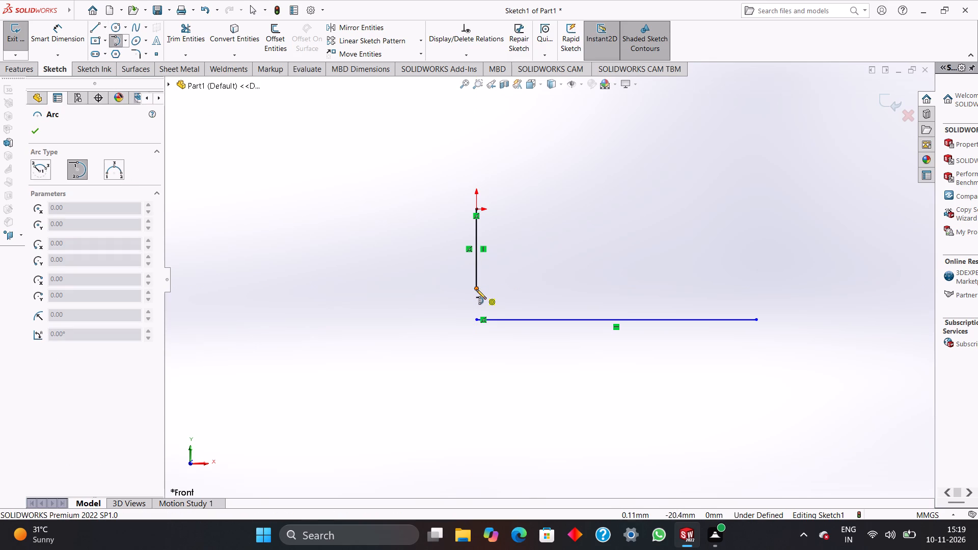
{"action": "left_click", "coordinate": [476, 289]}
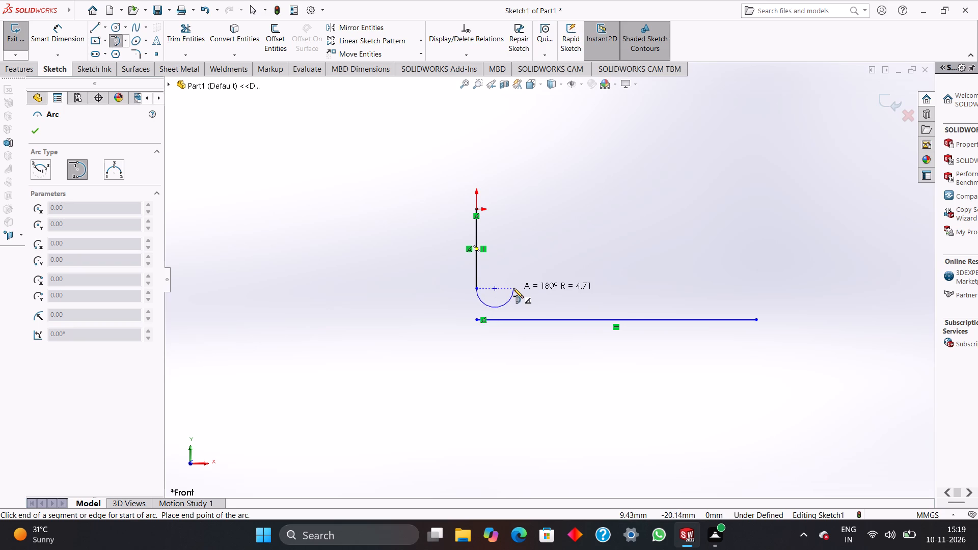
{"action": "left_click", "coordinate": [556, 289]}
{"action": "scroll", "coordinate": [556, 289], "scroll_direction": "down", "scroll_amount": 4}
{"action": "scroll", "coordinate": [556, 289], "scroll_direction": "up", "scroll_amount": 7}
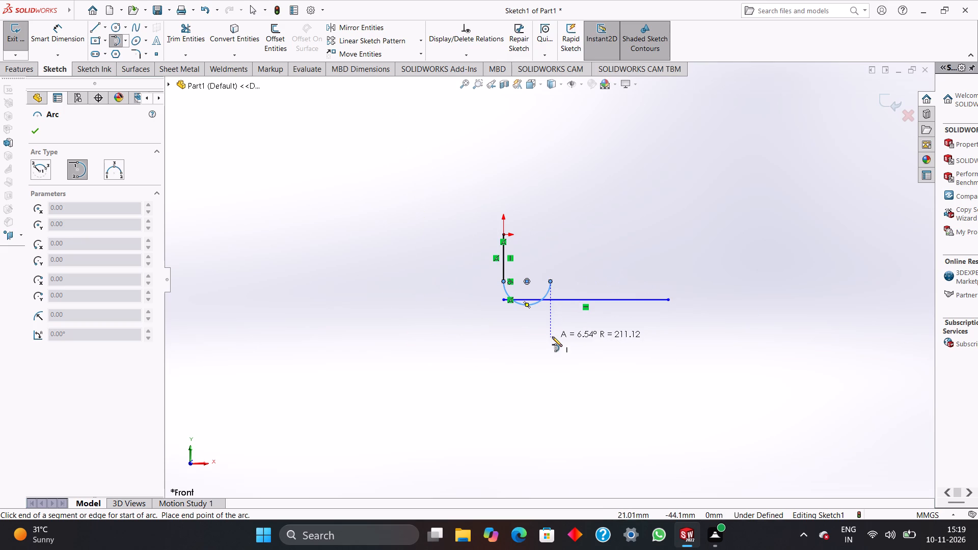
{"action": "key", "text": "Escape"}
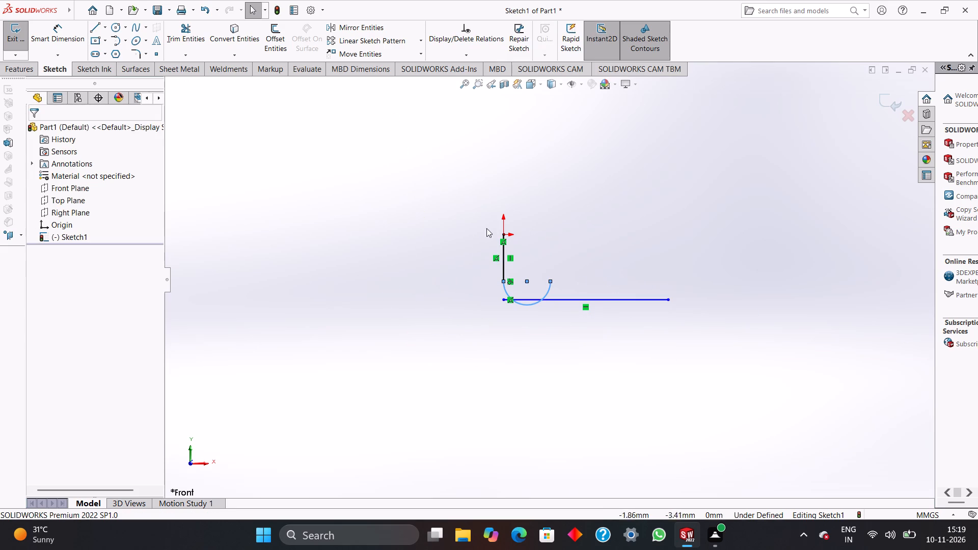
Dimension the vertical distance from the origin to the horizontal line's near endpoint as 173 mm.
{"action": "right_click_drag", "start_coordinate": [398, 240], "coordinate": [412, 174]}
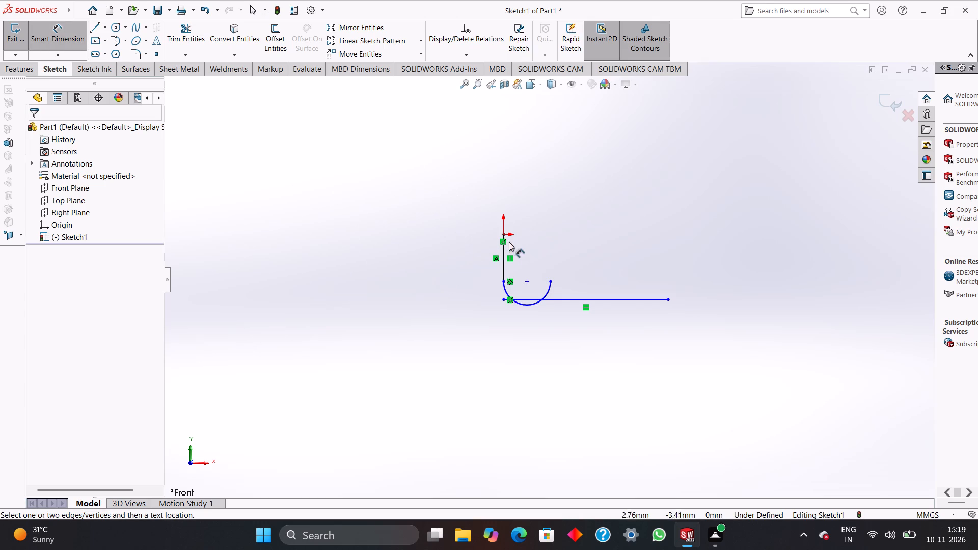
{"action": "left_click", "coordinate": [503, 233]}
{"action": "left_click", "coordinate": [503, 298]}
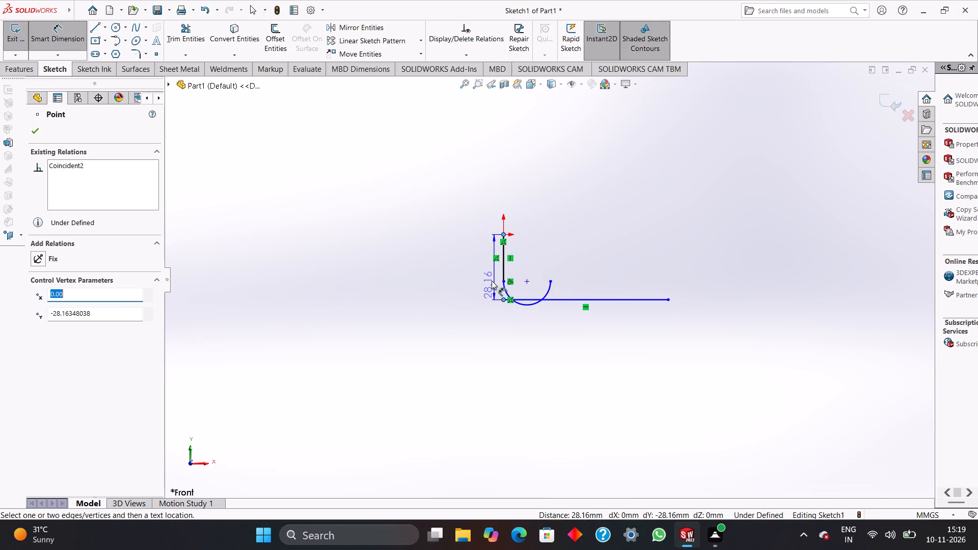
{"action": "left_click", "coordinate": [425, 269]}
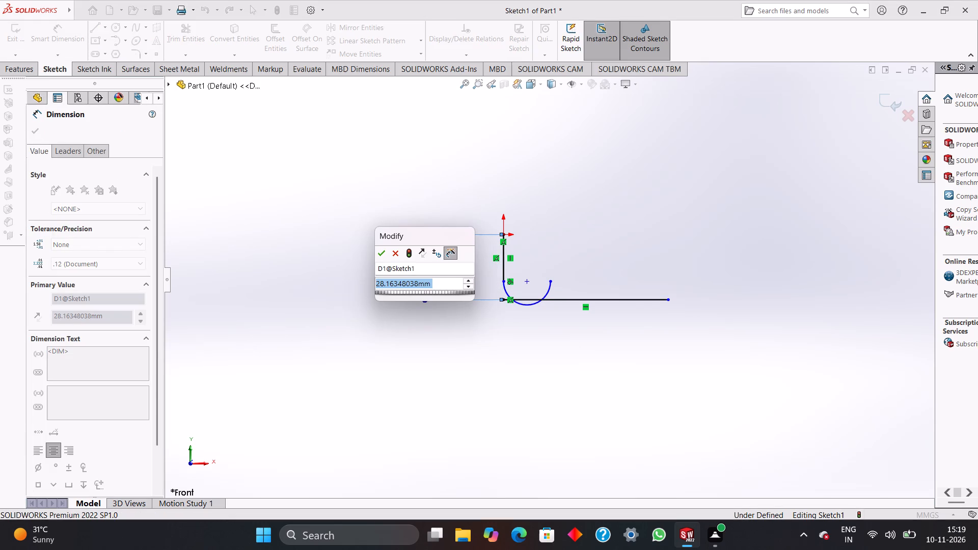
{"action": "type", "text": "173"}
{"action": "key", "text": "Return"}
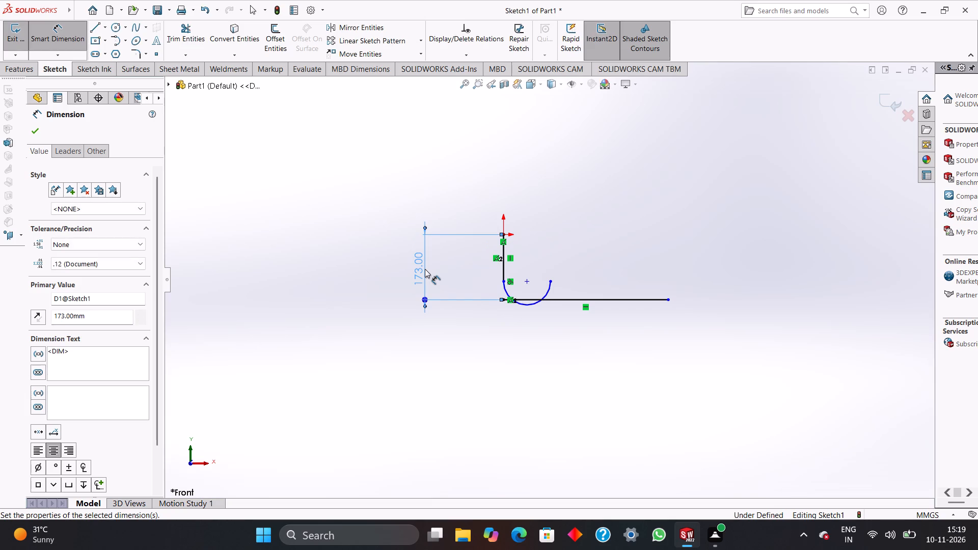
{"action": "key", "text": "Return"}
{"action": "left_click", "coordinate": [37, 126]}
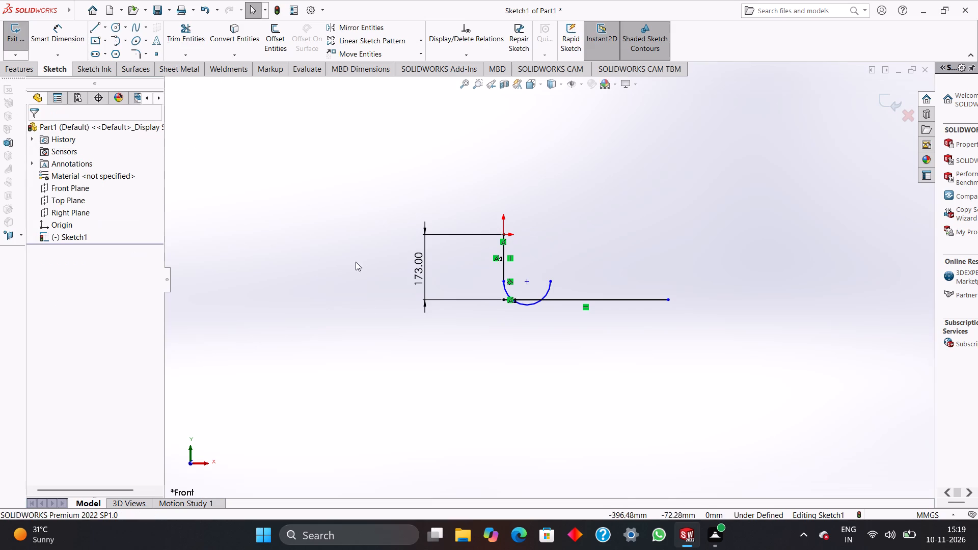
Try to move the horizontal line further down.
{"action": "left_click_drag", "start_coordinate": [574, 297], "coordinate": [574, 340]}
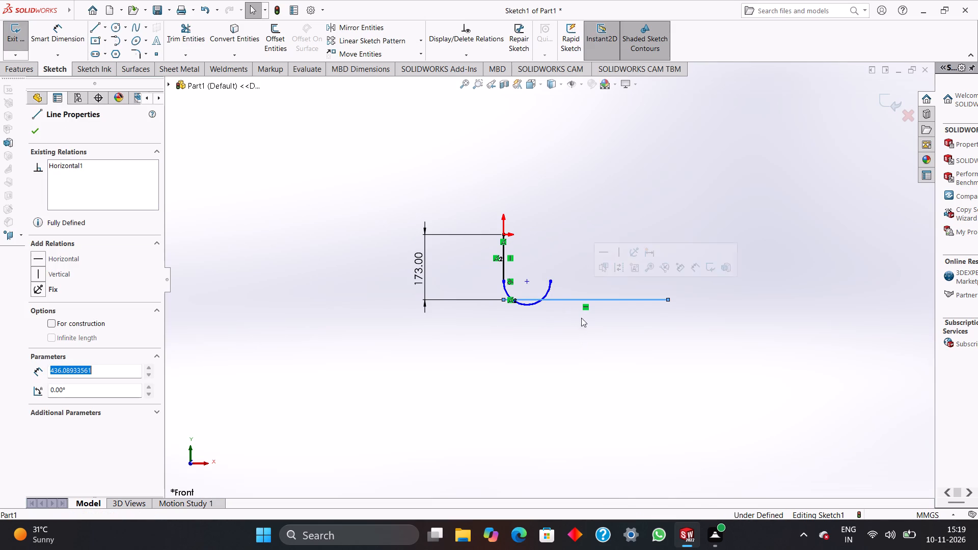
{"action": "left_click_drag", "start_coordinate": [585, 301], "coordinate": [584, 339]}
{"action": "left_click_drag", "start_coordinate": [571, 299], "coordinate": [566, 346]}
Dimension the radius of the tangent arc below the vertical line as 10 mm.
{"action": "right_click_drag", "start_coordinate": [554, 347], "coordinate": [541, 256]}
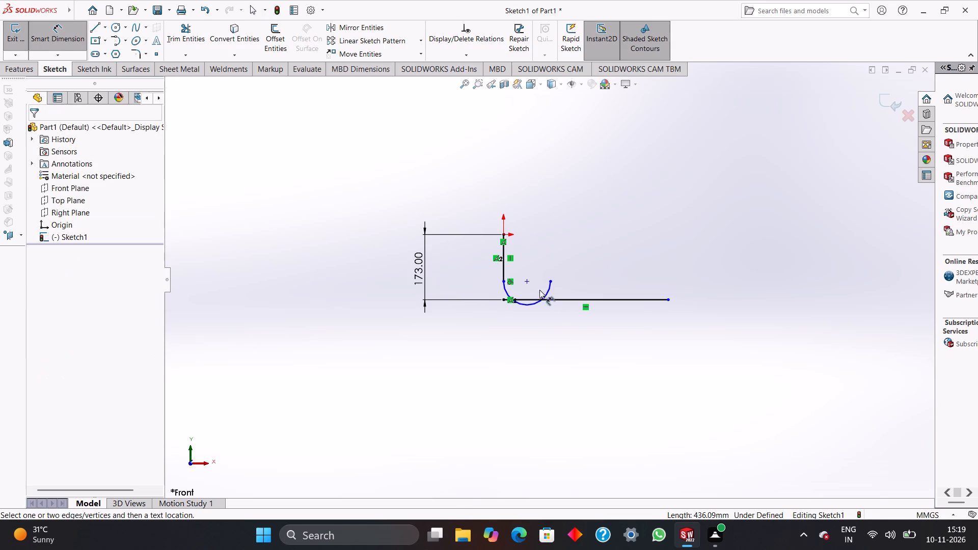
{"action": "left_click", "coordinate": [550, 290]}
{"action": "left_click", "coordinate": [616, 257]}
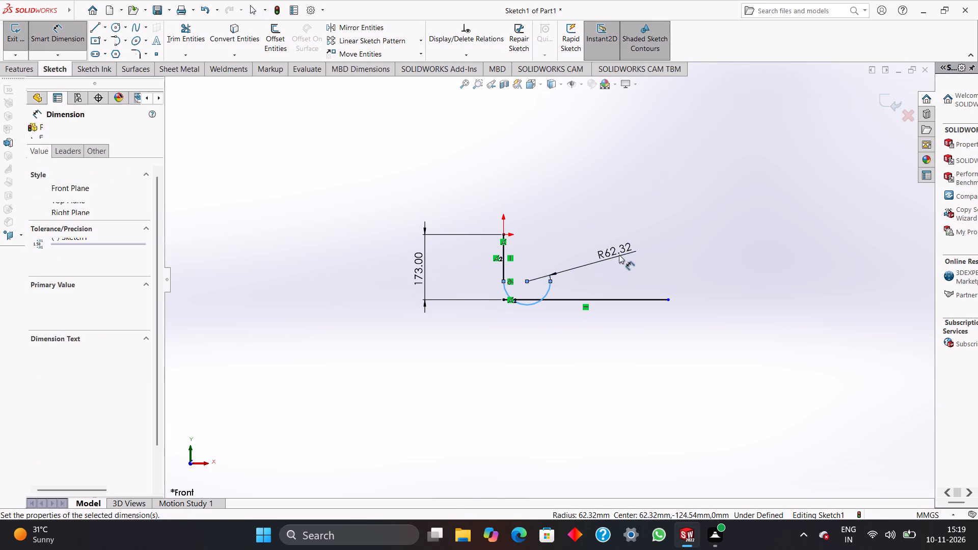
{"action": "type", "text": "10"}
{"action": "key", "text": "Return"}
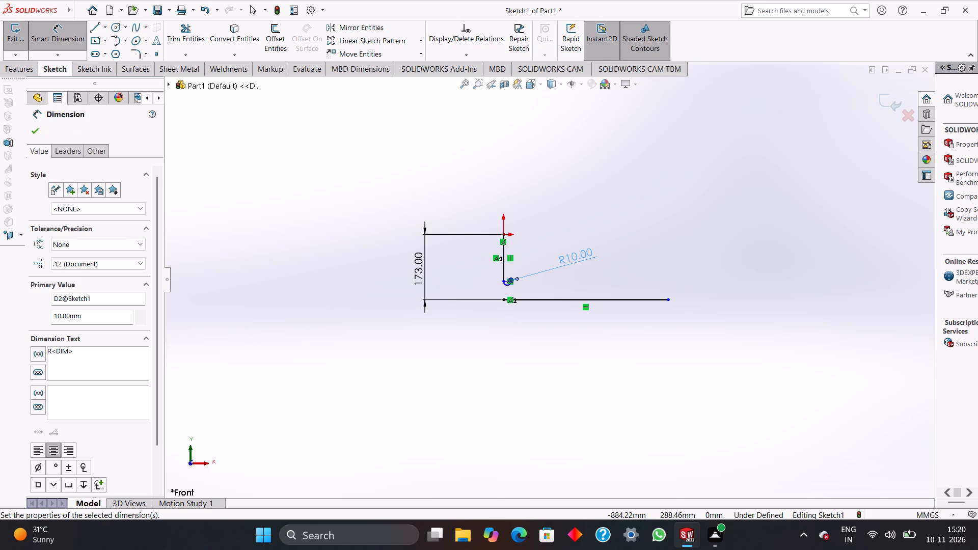
Sketch a large tangent arc of about 341 mm radius and 103° from the small arc's free end, ending above the horizontal line's far end.
{"action": "left_click", "coordinate": [116, 44]}
{"action": "scroll", "coordinate": [514, 279], "scroll_direction": "down", "scroll_amount": 6}
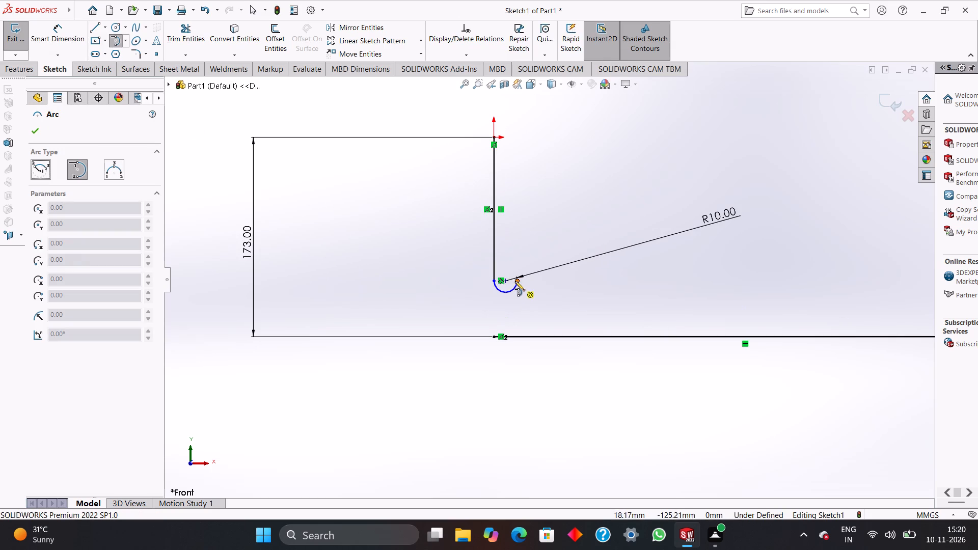
{"action": "left_click", "coordinate": [517, 281]}
{"action": "scroll", "coordinate": [555, 194], "scroll_direction": "up", "scroll_amount": 5}
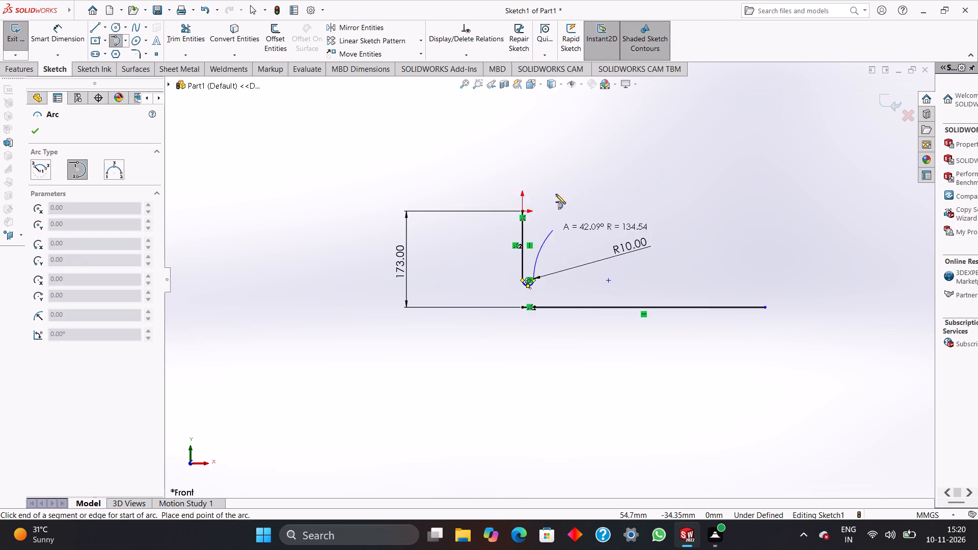
{"action": "scroll", "coordinate": [560, 193], "scroll_direction": "up", "scroll_amount": 2}
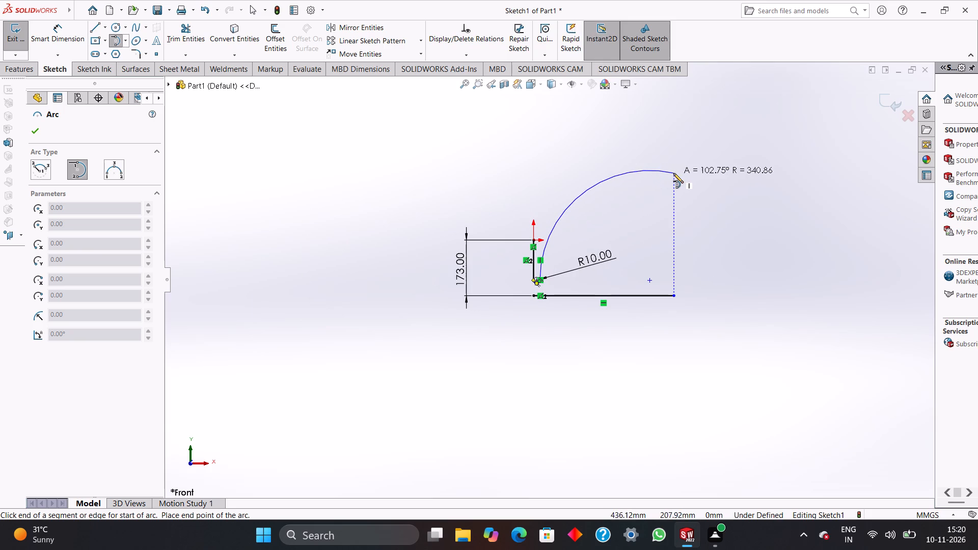
{"action": "left_click", "coordinate": [673, 173]}
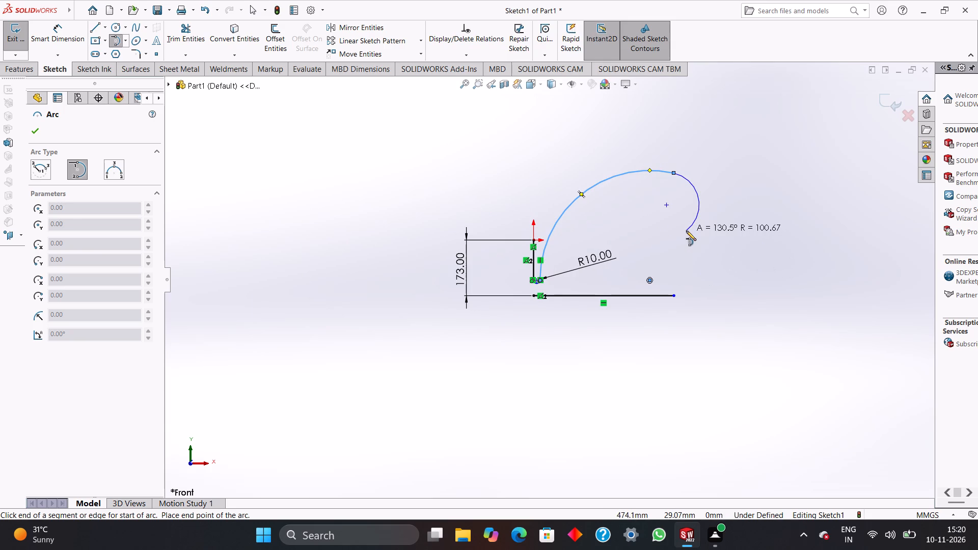
{"action": "key", "text": "Escape"}
Dimension the large tangent arc's radius as 240 mm.
{"action": "right_click_drag", "start_coordinate": [768, 258], "coordinate": [767, 181]}
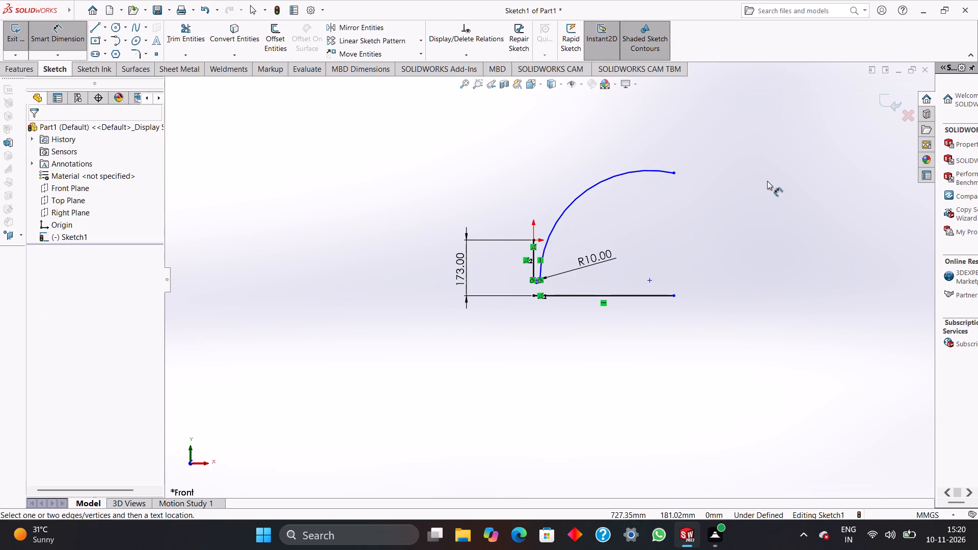
{"action": "right_click_drag", "start_coordinate": [767, 181], "coordinate": [767, 171]}
{"action": "left_click", "coordinate": [587, 189]}
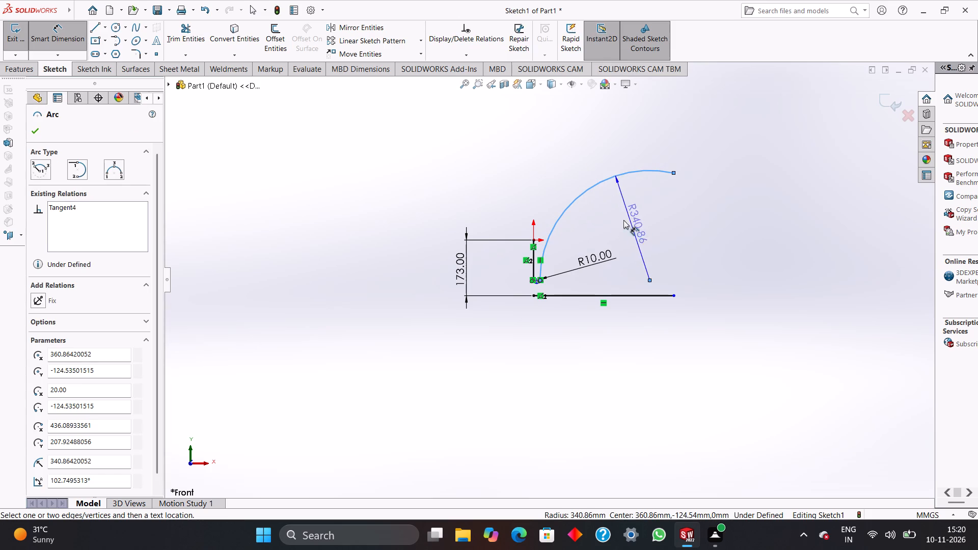
{"action": "left_click", "coordinate": [616, 220]}
{"action": "type", "text": "240"}
{"action": "key", "text": "Return"}
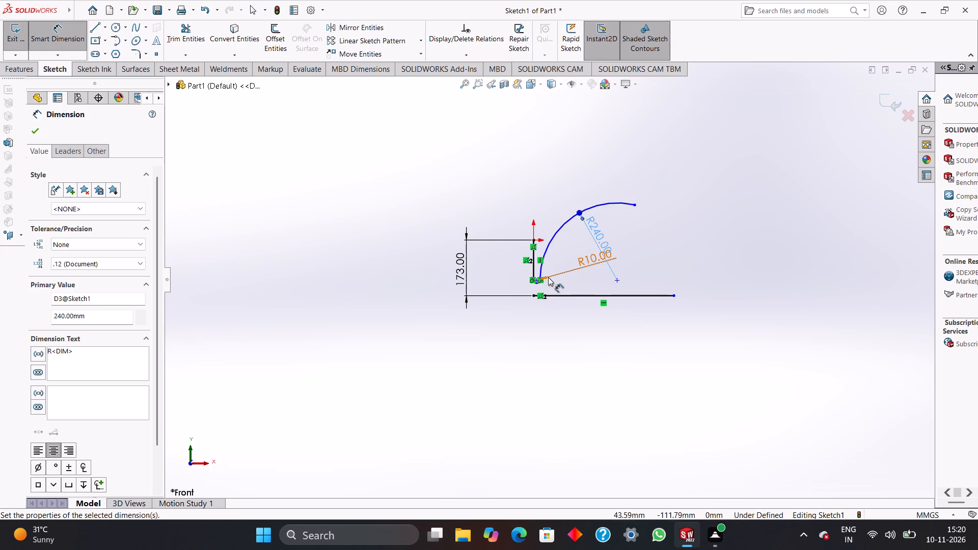
Sketch a short vertical line upward from the free end of the 240 mm arc.
{"action": "left_click", "coordinate": [96, 25]}
{"action": "left_click", "coordinate": [634, 205]}
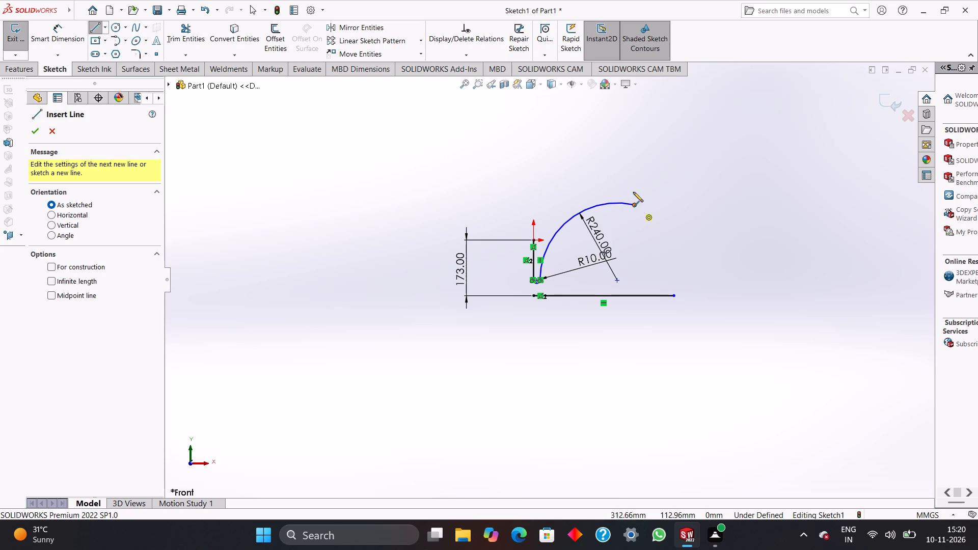
{"action": "left_click", "coordinate": [635, 187]}
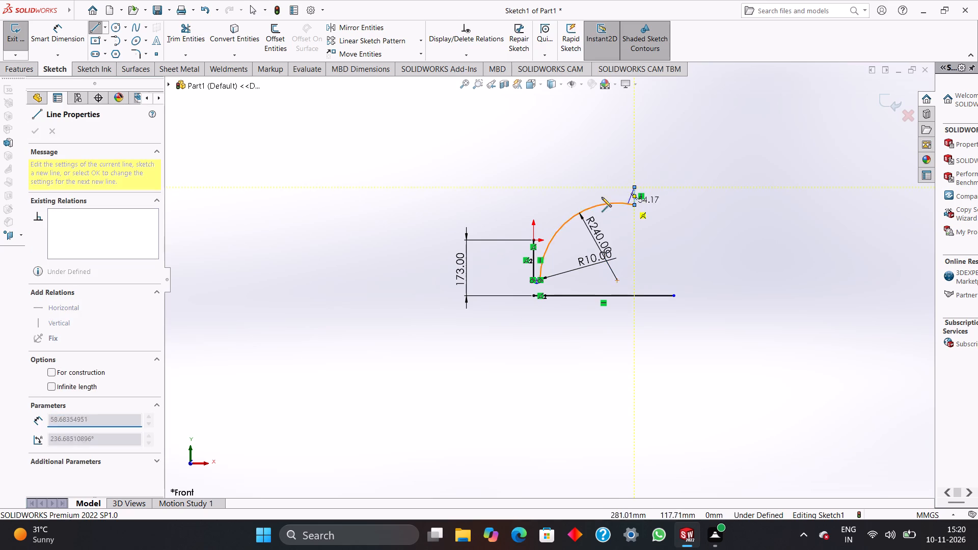
{"action": "key", "text": "Escape"}
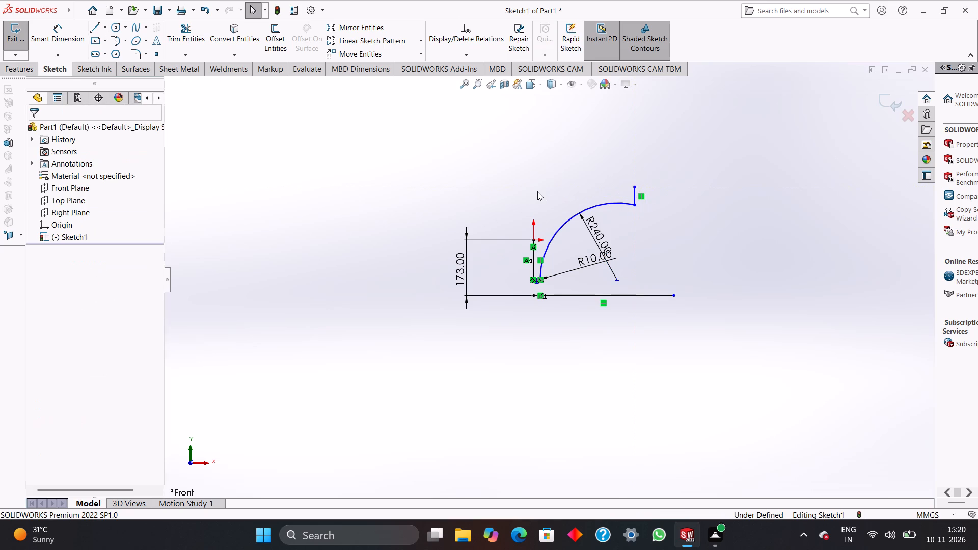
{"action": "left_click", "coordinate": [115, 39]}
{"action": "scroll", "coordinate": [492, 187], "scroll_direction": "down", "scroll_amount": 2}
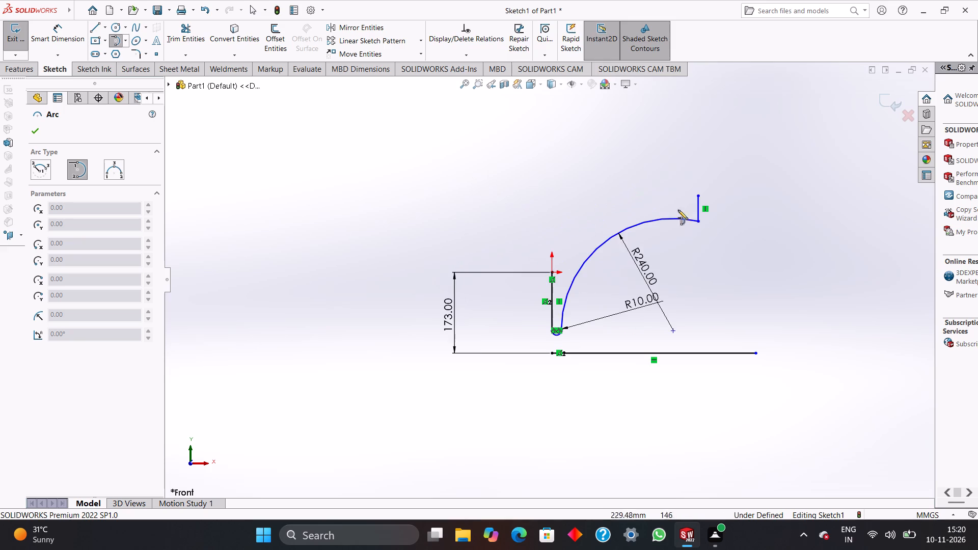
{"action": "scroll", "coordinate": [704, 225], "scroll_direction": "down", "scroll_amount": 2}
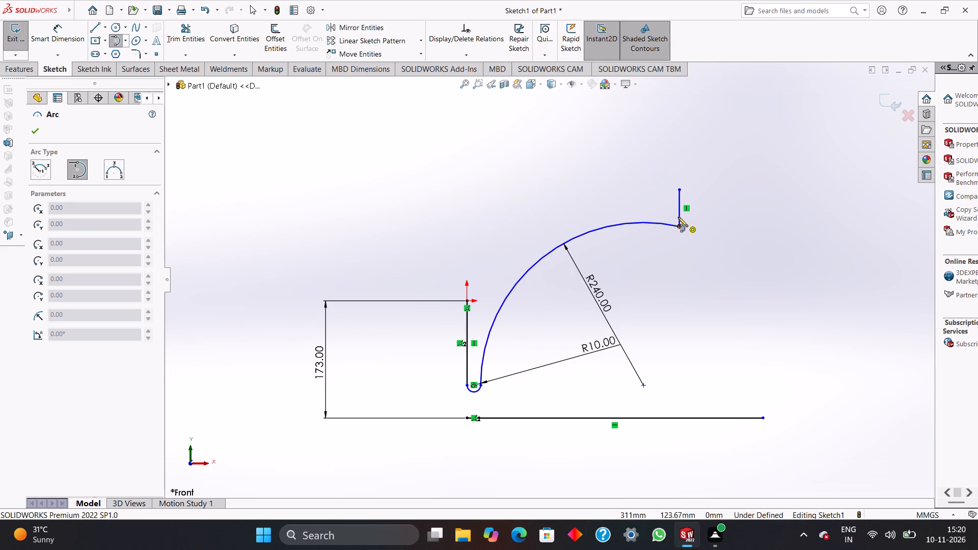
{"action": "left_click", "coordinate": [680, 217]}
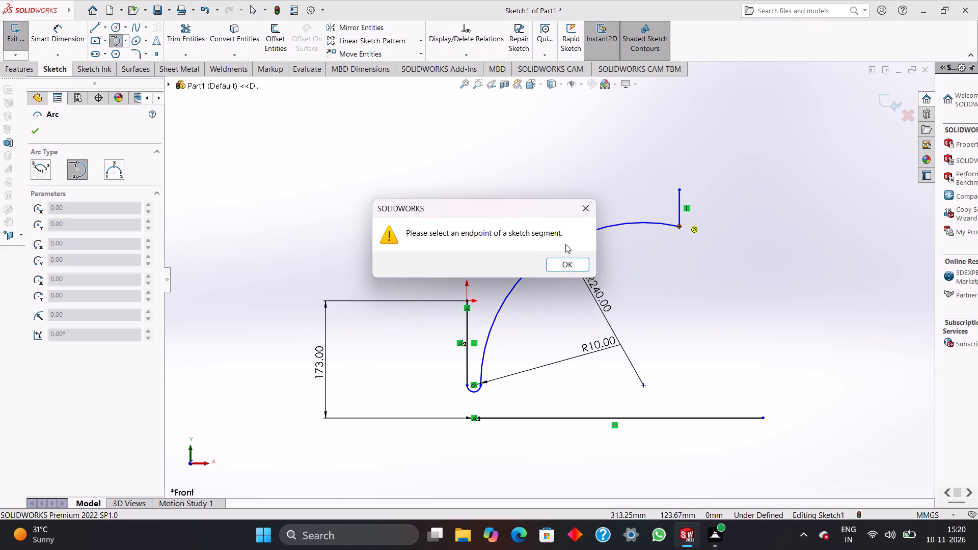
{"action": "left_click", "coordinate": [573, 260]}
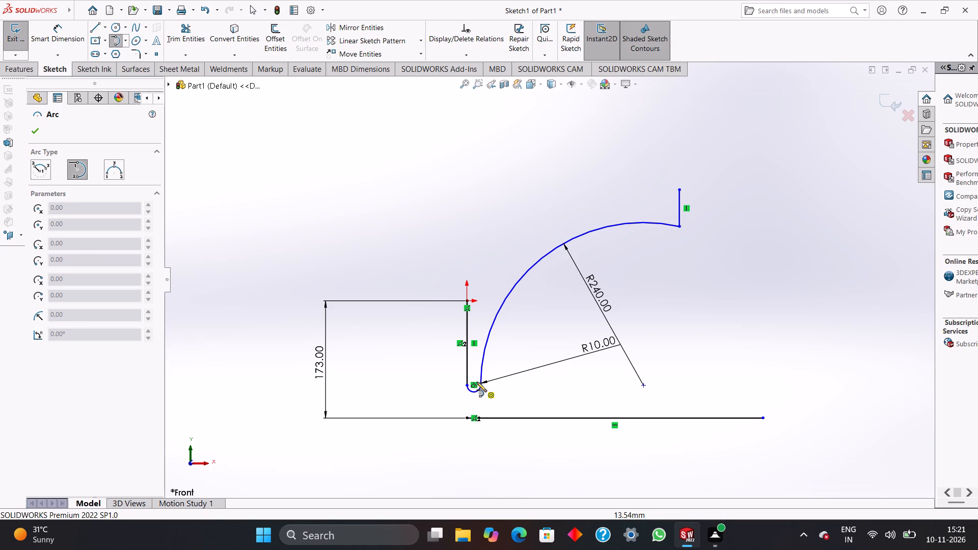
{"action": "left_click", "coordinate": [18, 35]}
Sketch a 20 mm horizontal line from the origin toward the large arc.
{"action": "left_click", "coordinate": [93, 26]}
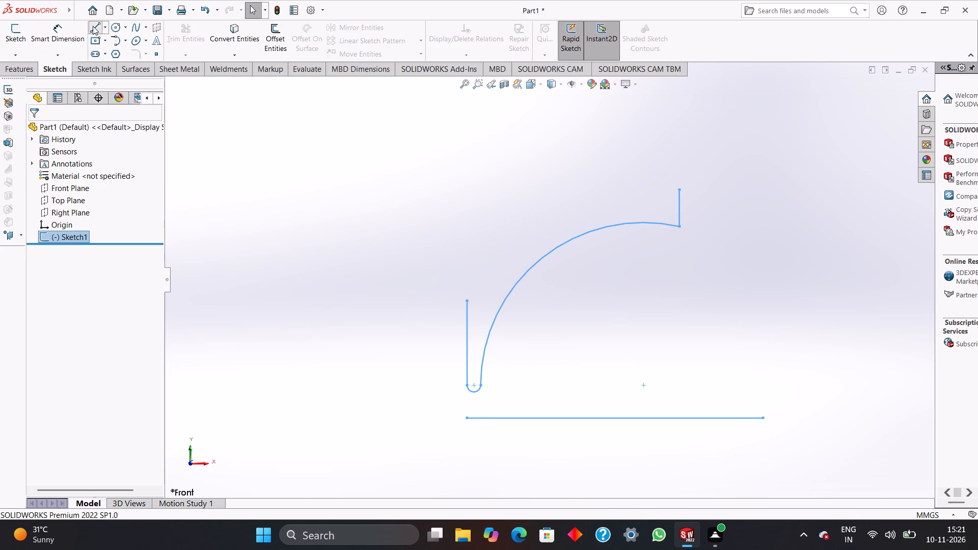
{"action": "left_click", "coordinate": [467, 302]}
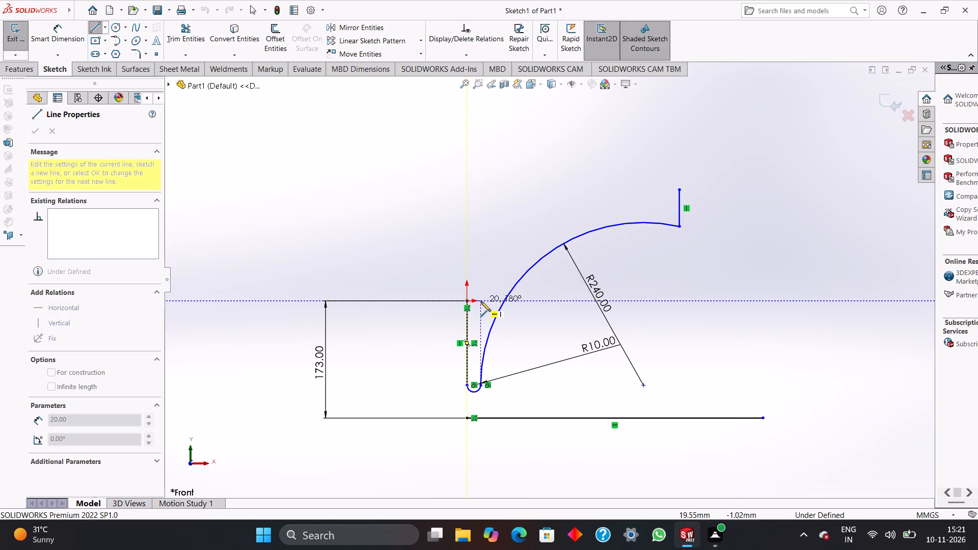
{"action": "left_click", "coordinate": [481, 301]}
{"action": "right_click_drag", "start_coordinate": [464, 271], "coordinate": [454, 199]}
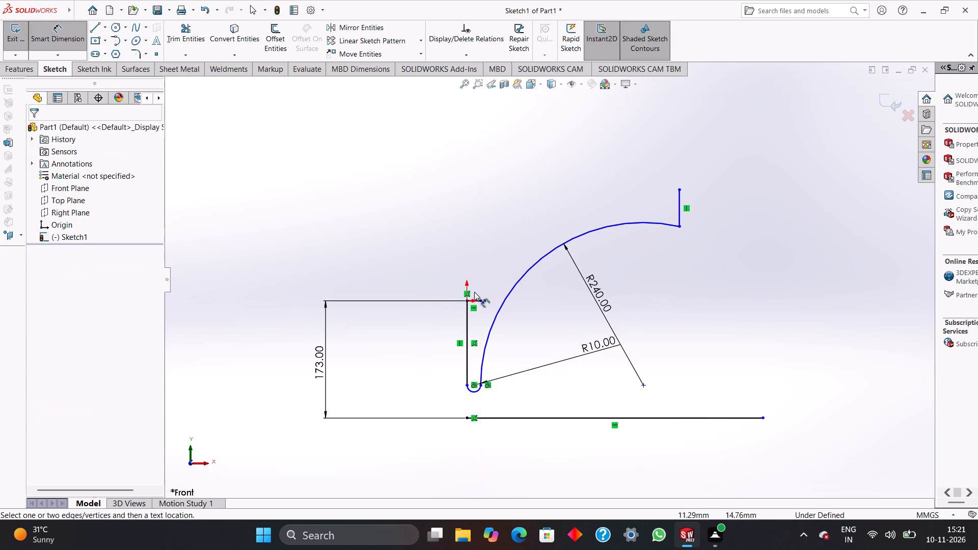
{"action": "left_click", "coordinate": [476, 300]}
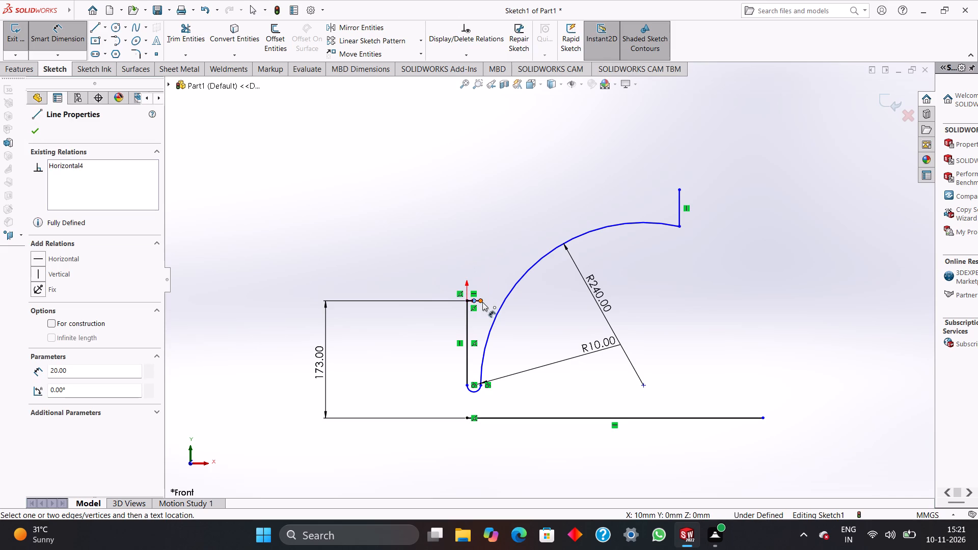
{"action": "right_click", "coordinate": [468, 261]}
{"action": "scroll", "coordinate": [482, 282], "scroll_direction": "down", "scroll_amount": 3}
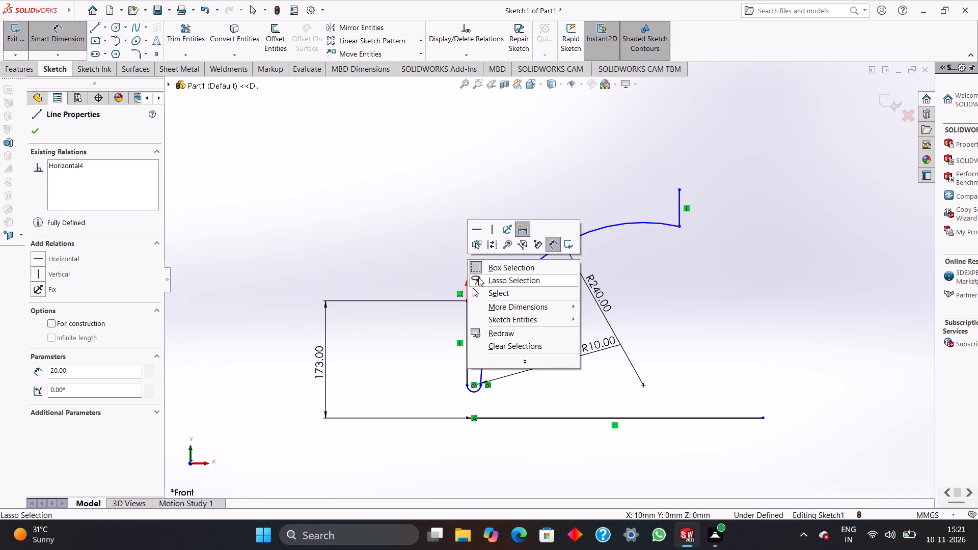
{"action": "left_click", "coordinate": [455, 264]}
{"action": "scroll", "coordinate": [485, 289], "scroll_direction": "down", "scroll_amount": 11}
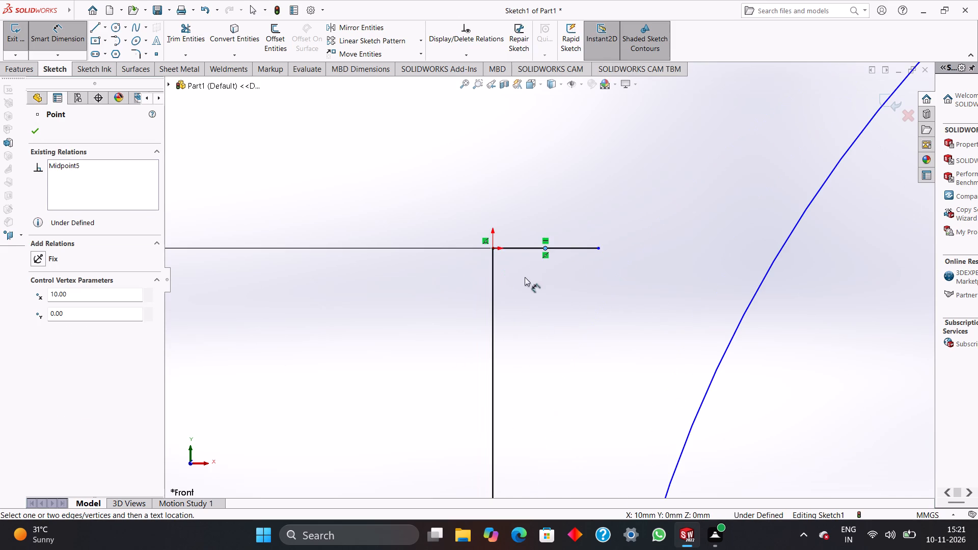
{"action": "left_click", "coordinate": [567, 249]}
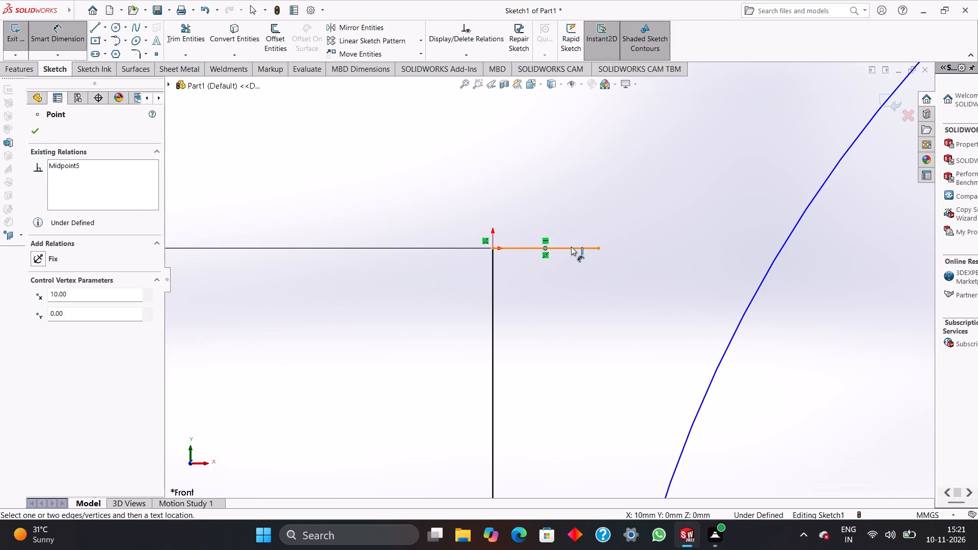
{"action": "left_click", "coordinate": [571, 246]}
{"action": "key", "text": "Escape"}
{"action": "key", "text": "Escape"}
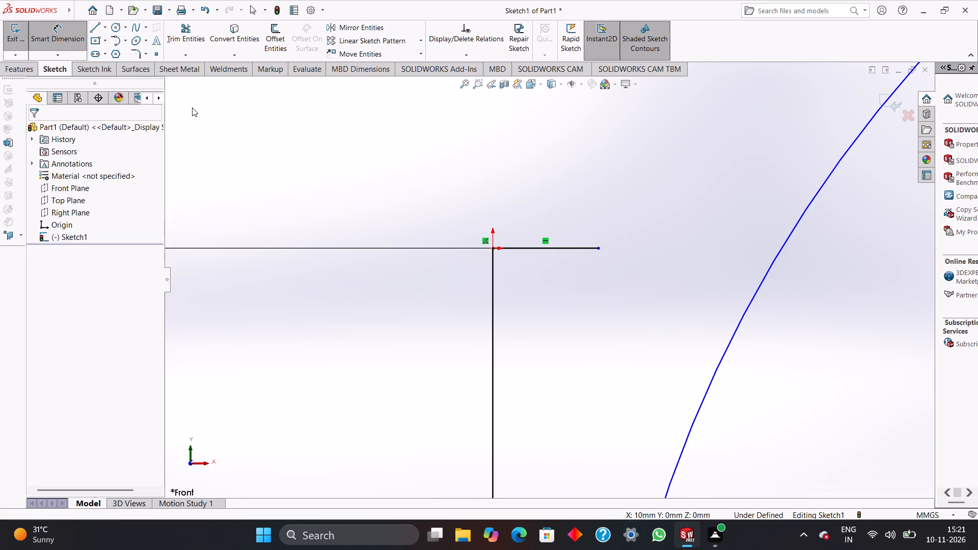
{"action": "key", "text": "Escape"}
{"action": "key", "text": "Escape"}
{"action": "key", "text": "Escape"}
Dimension the short horizontal line at the origin as 16 mm.
{"action": "right_click_drag", "start_coordinate": [275, 169], "coordinate": [317, 65]}
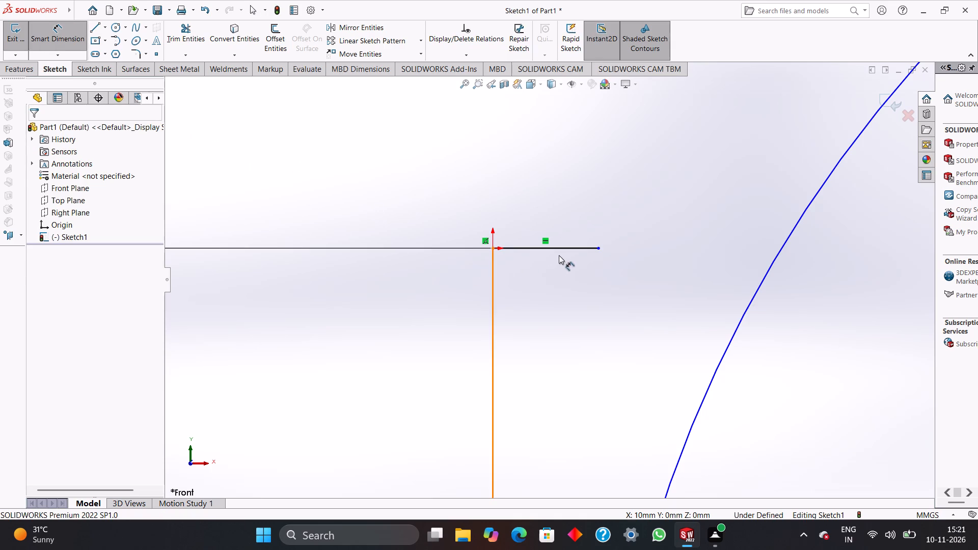
{"action": "left_click", "coordinate": [572, 249]}
{"action": "left_click", "coordinate": [545, 162]}
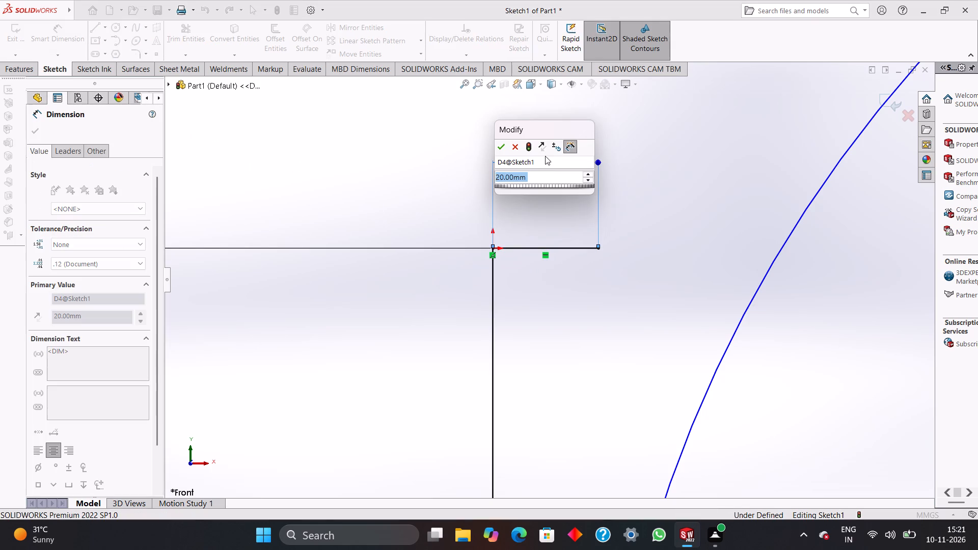
{"action": "type", "text": "16"}
{"action": "key", "text": "Return"}
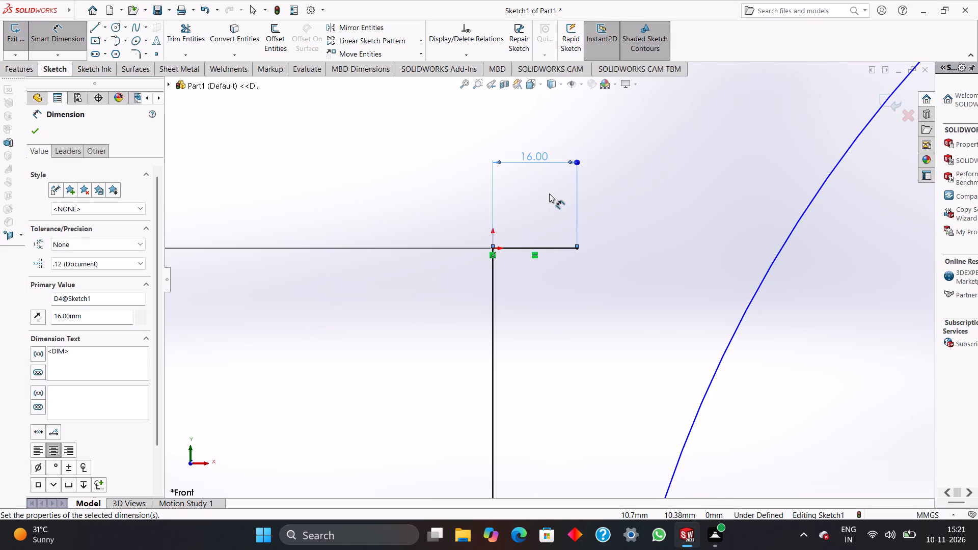
Sketch a vertical line about 54 mm long downward from the free end of the 16 mm line.
{"action": "left_click", "coordinate": [97, 27]}
{"action": "left_click", "coordinate": [578, 249]}
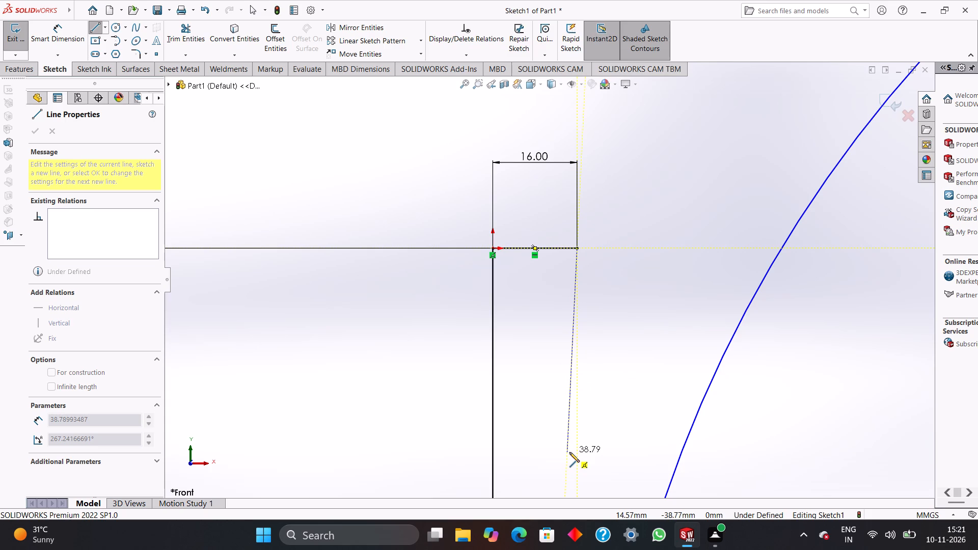
{"action": "scroll", "coordinate": [569, 452], "scroll_direction": "down", "scroll_amount": 2}
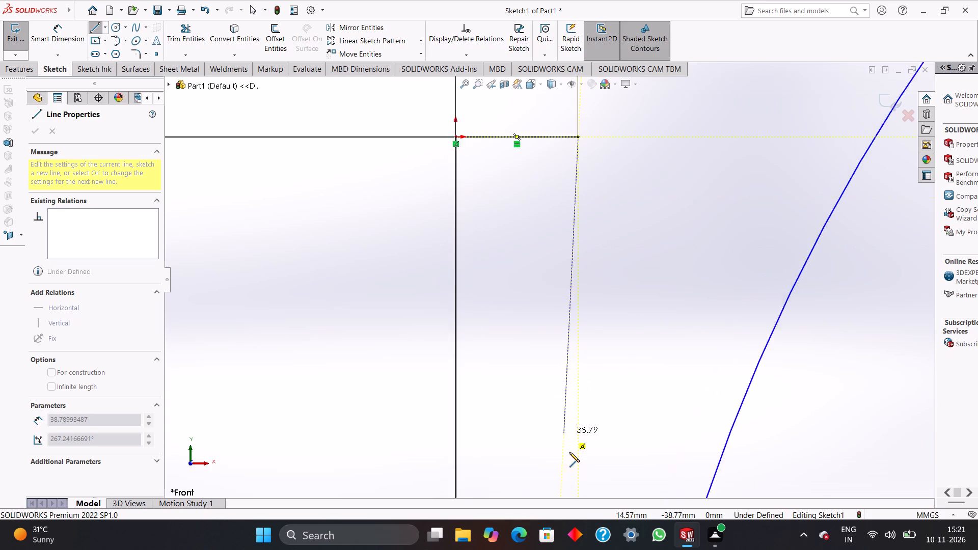
{"action": "scroll", "coordinate": [569, 452], "scroll_direction": "down", "scroll_amount": 1}
{"action": "scroll", "coordinate": [571, 452], "scroll_direction": "up", "scroll_amount": 7}
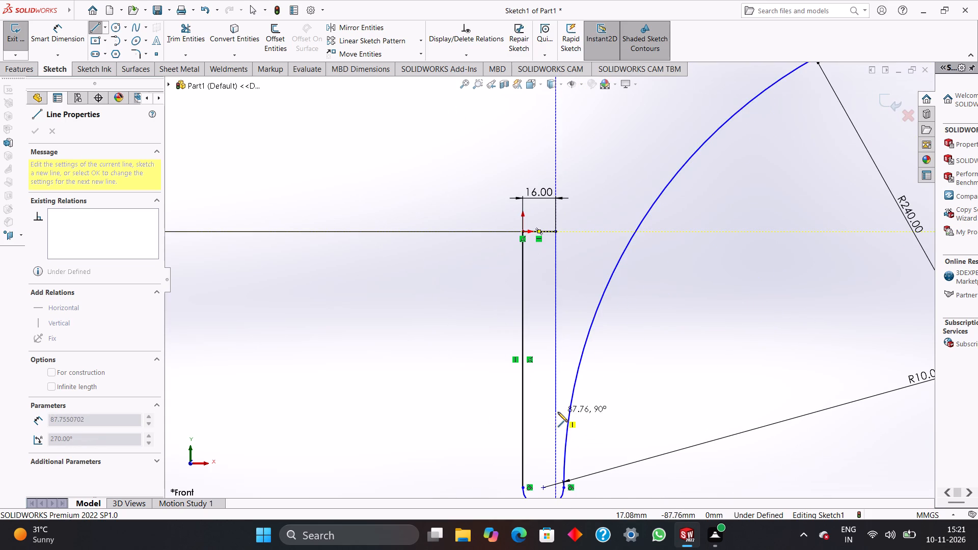
{"action": "left_click", "coordinate": [556, 342]}
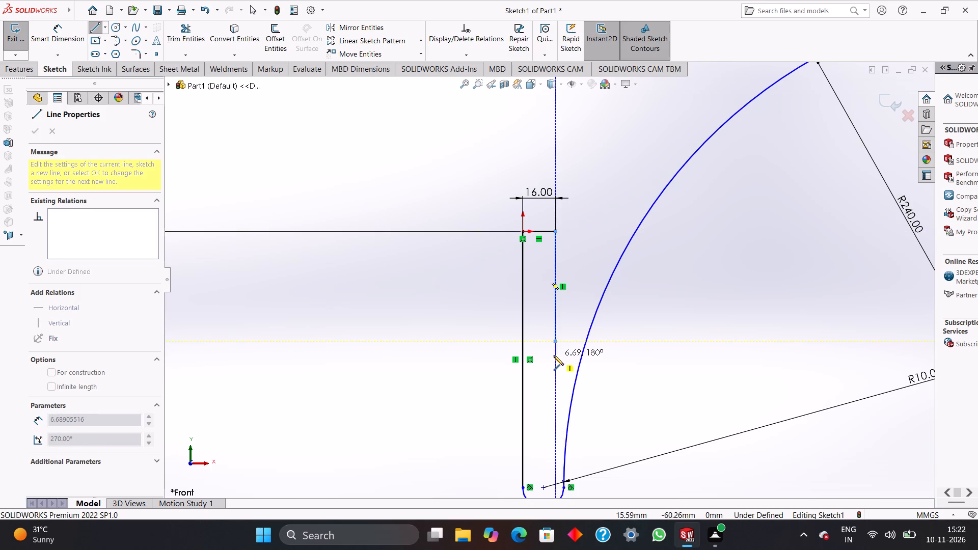
{"action": "key", "text": "Escape"}
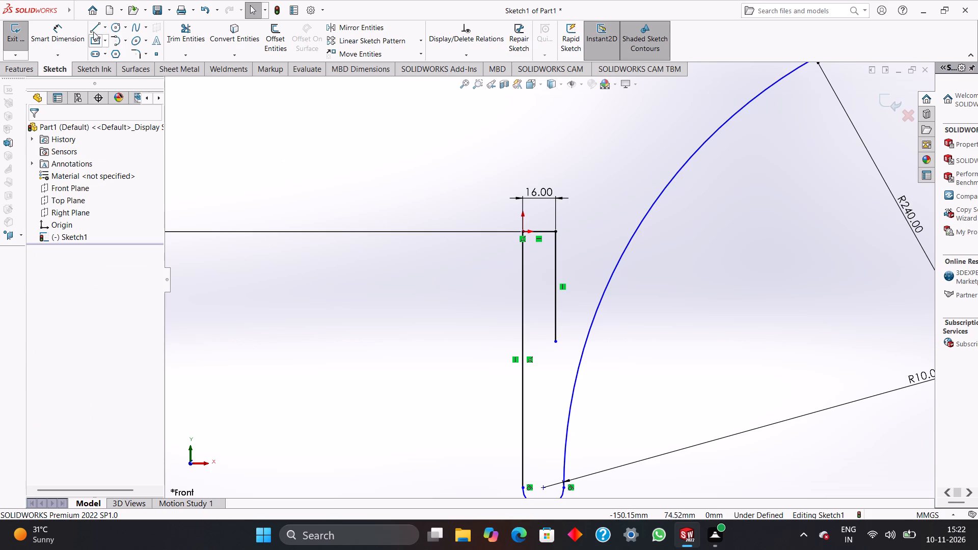
Sketch a 180° tangent arc of about 3.4 mm radius from the new vertical line's lower end toward the large arc.
{"action": "left_click", "coordinate": [114, 37]}
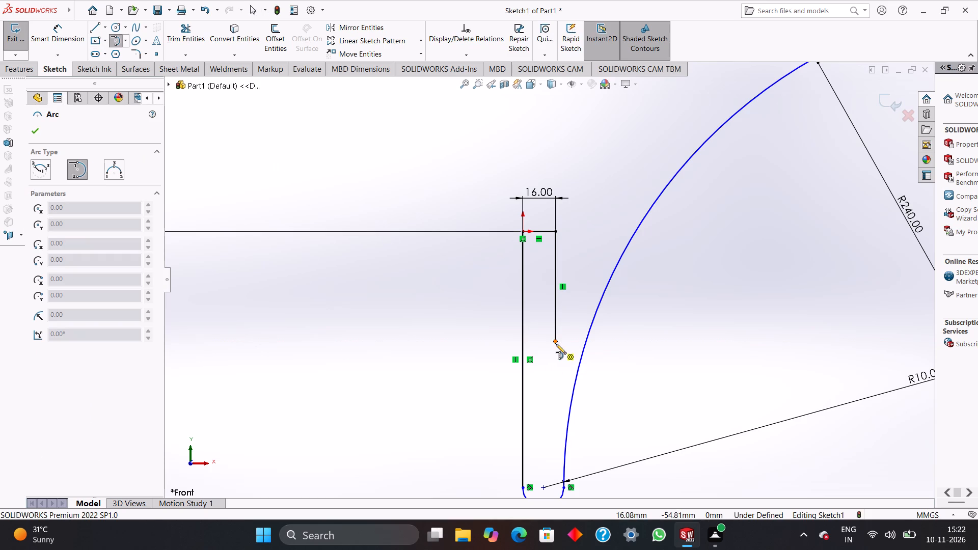
{"action": "left_click", "coordinate": [556, 344]}
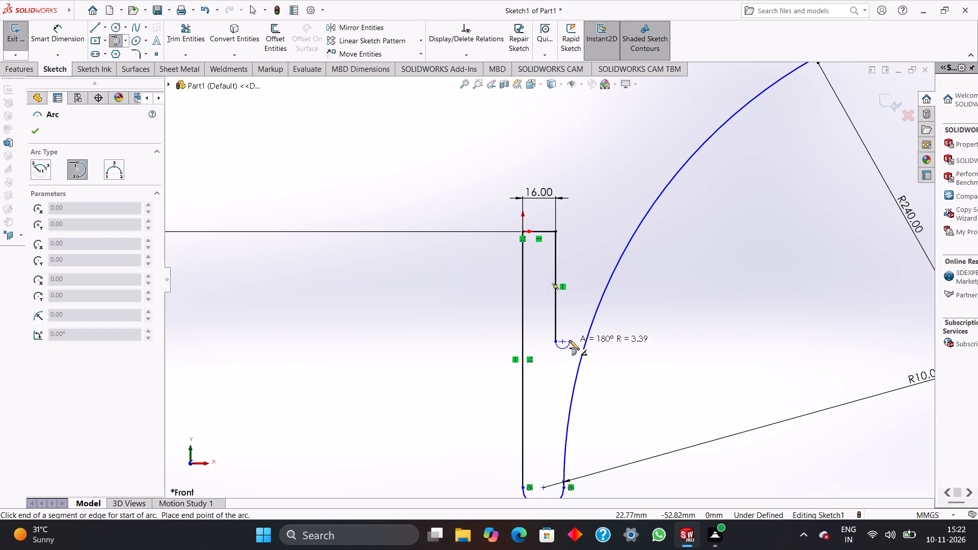
{"action": "left_click", "coordinate": [569, 340]}
Dimension the new small tangent arc's radius as 5 mm.
{"action": "right_click_drag", "start_coordinate": [437, 326], "coordinate": [429, 246]}
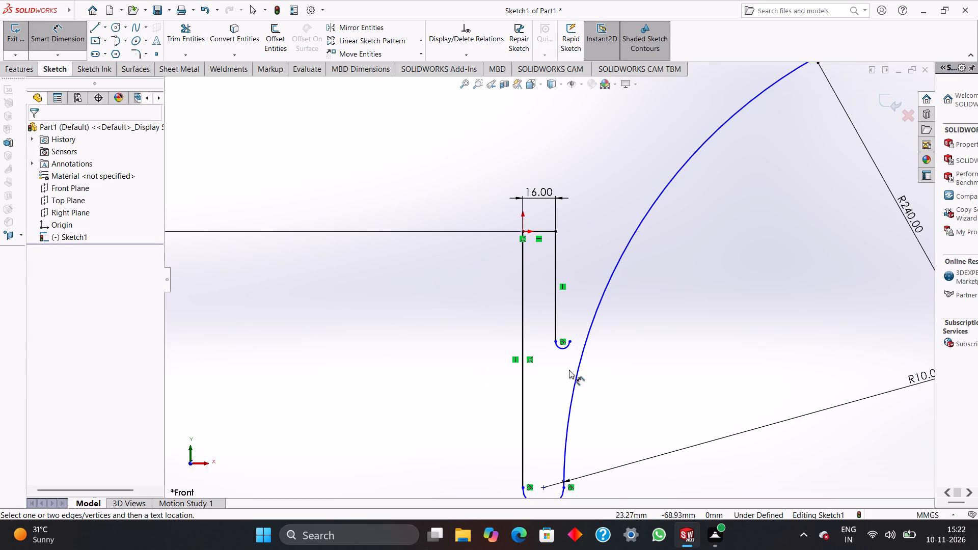
{"action": "left_click", "coordinate": [564, 348]}
{"action": "left_click", "coordinate": [642, 348]}
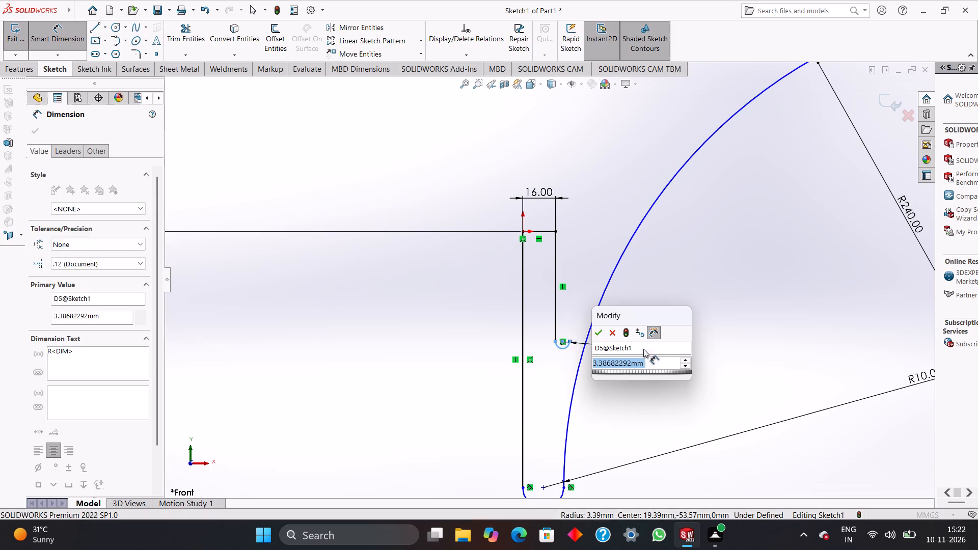
{"action": "key", "text": "5"}
{"action": "key", "text": "Return"}
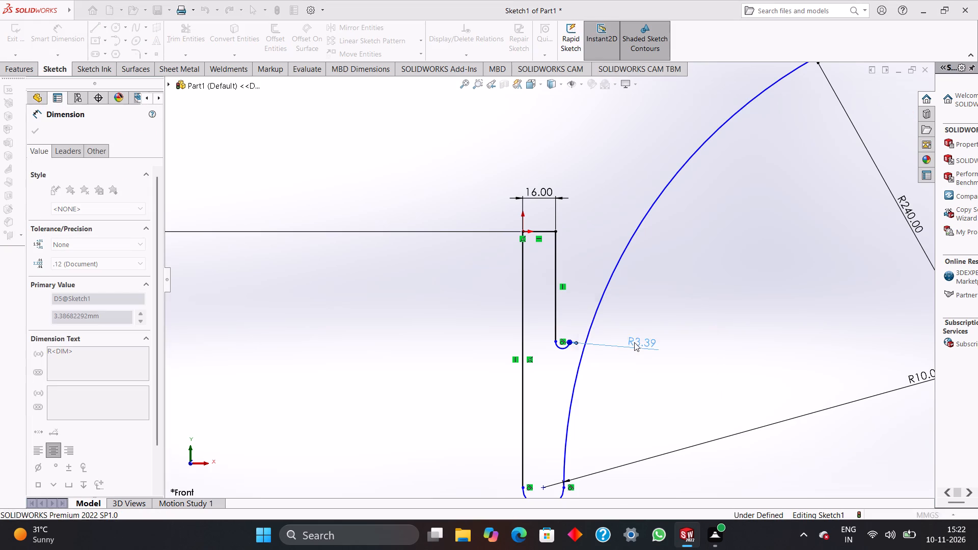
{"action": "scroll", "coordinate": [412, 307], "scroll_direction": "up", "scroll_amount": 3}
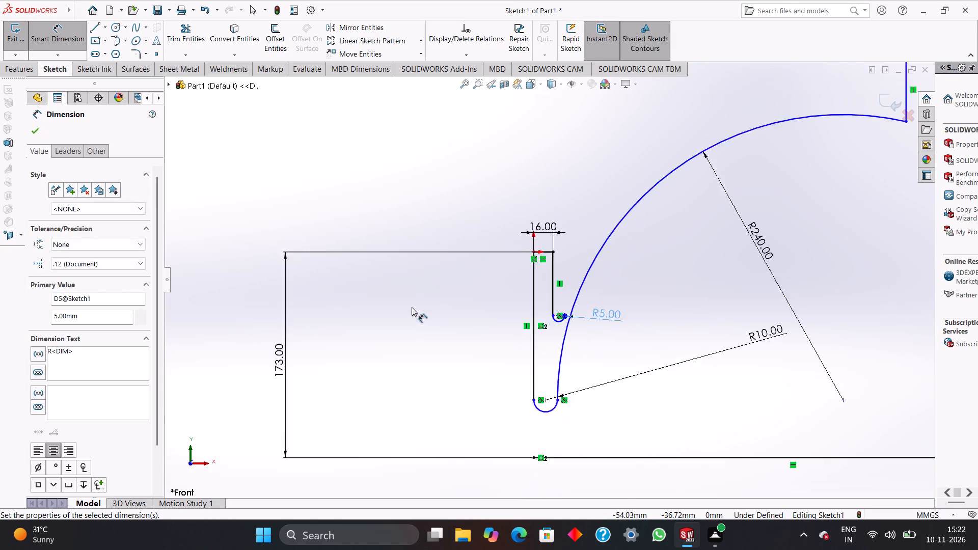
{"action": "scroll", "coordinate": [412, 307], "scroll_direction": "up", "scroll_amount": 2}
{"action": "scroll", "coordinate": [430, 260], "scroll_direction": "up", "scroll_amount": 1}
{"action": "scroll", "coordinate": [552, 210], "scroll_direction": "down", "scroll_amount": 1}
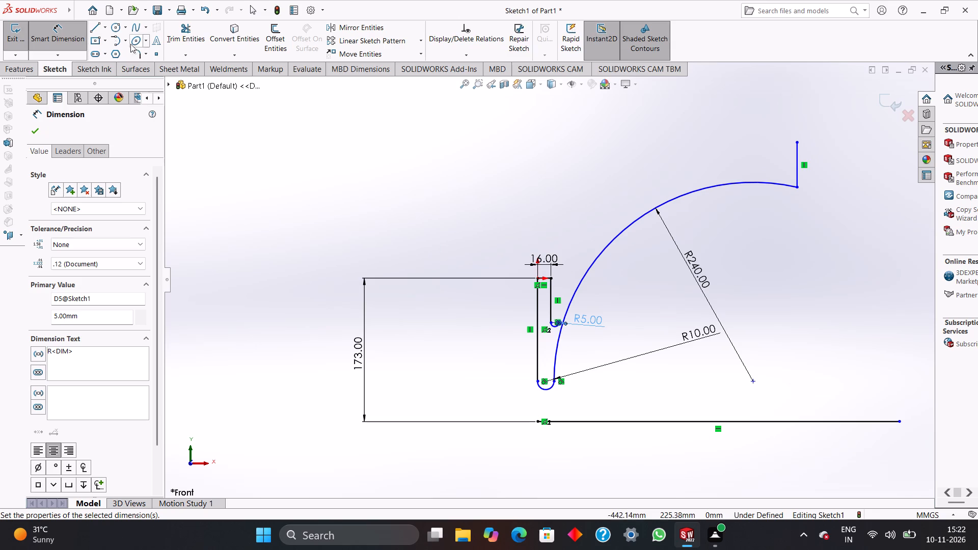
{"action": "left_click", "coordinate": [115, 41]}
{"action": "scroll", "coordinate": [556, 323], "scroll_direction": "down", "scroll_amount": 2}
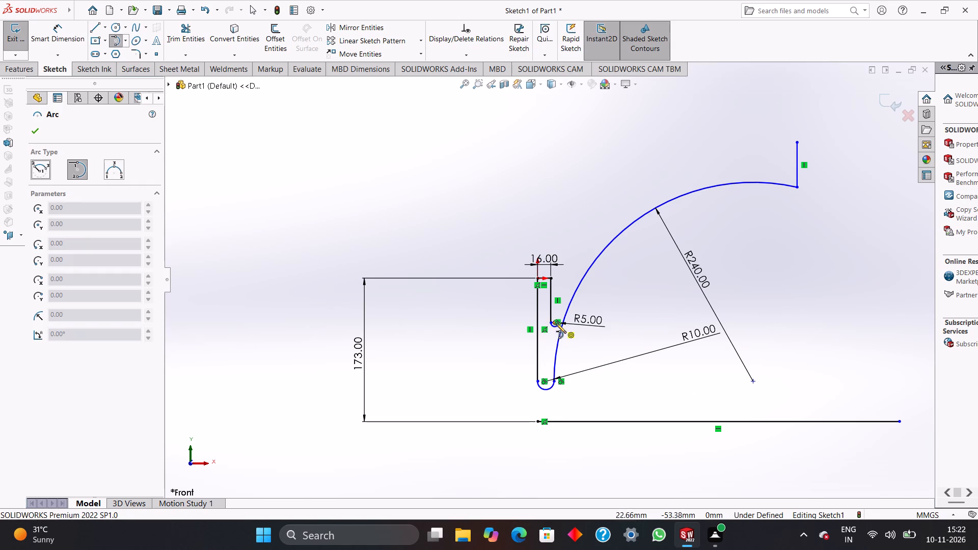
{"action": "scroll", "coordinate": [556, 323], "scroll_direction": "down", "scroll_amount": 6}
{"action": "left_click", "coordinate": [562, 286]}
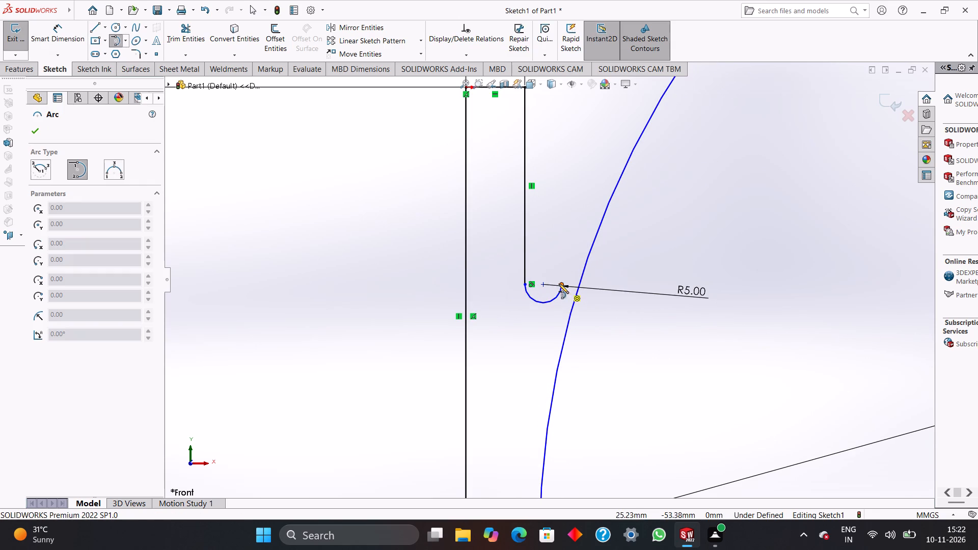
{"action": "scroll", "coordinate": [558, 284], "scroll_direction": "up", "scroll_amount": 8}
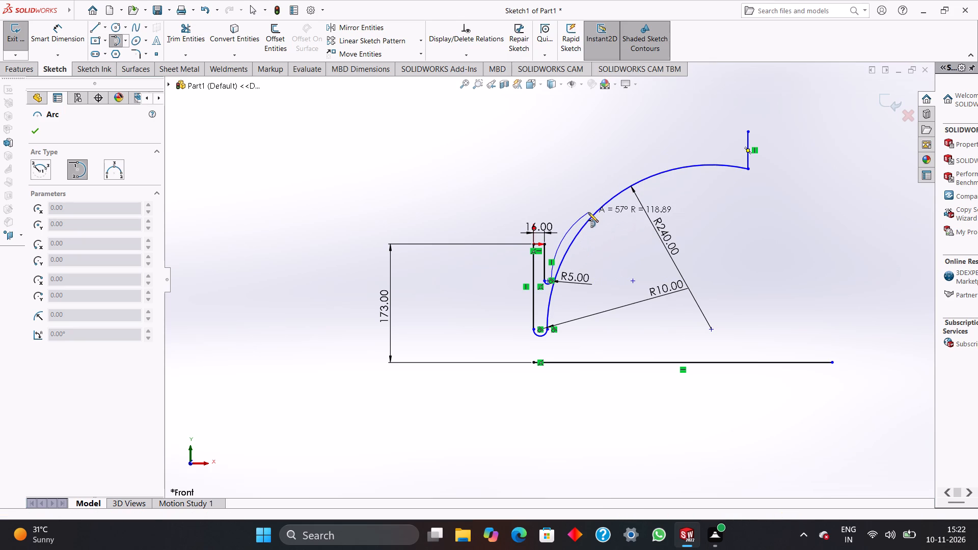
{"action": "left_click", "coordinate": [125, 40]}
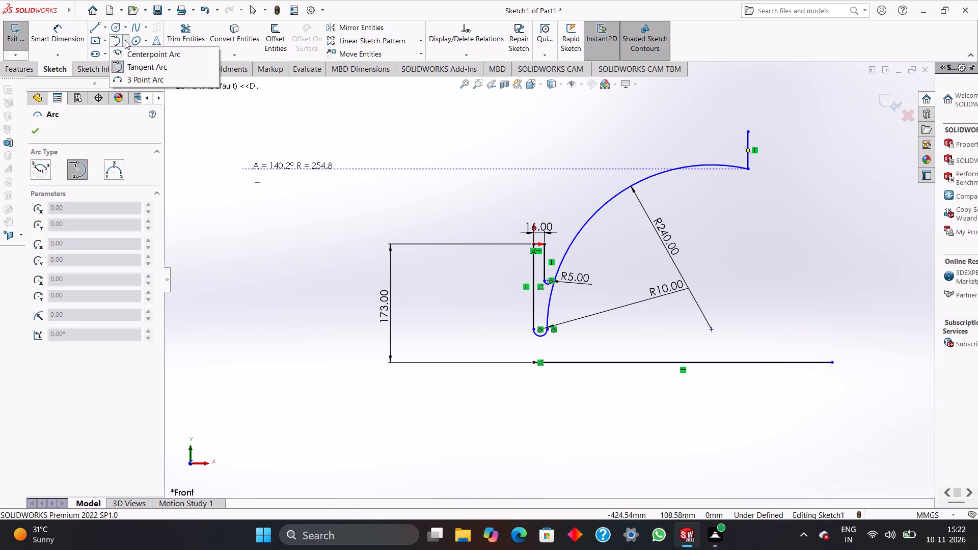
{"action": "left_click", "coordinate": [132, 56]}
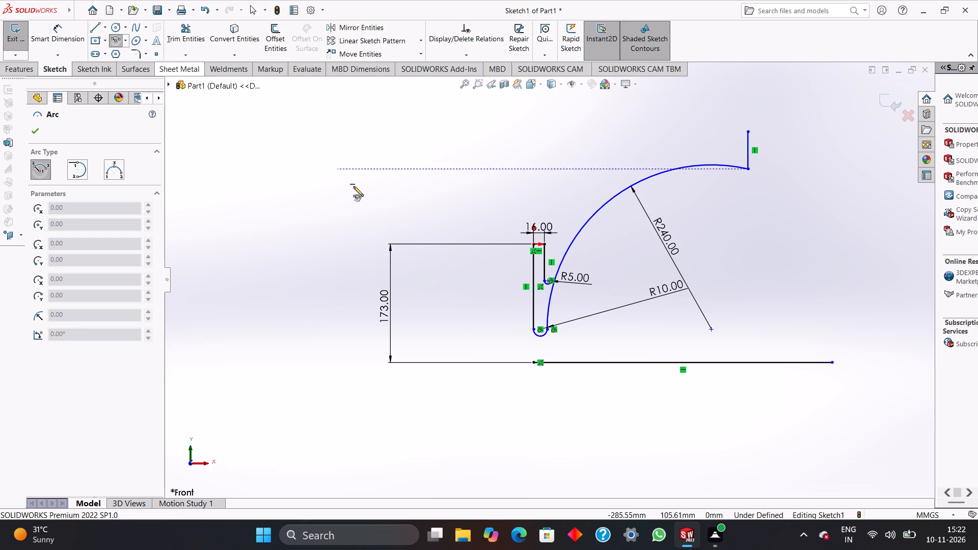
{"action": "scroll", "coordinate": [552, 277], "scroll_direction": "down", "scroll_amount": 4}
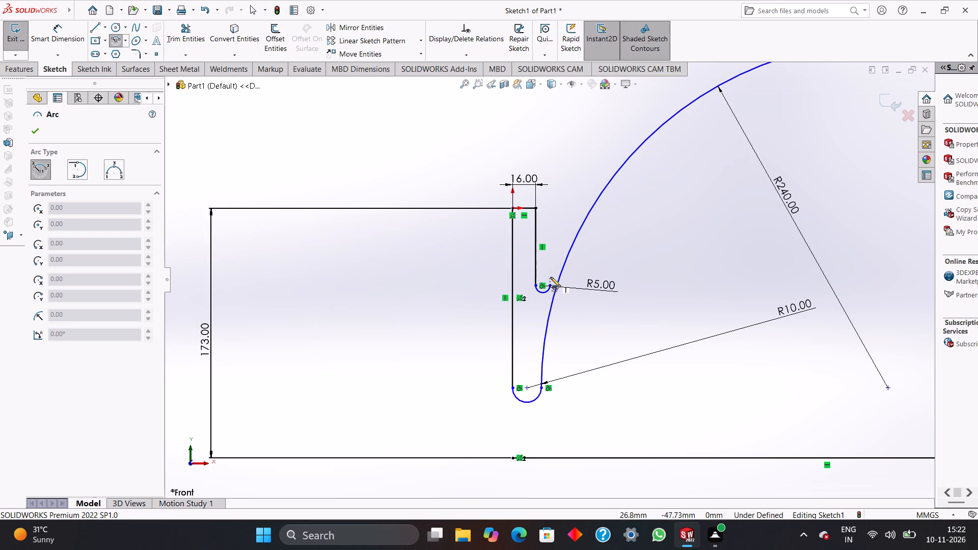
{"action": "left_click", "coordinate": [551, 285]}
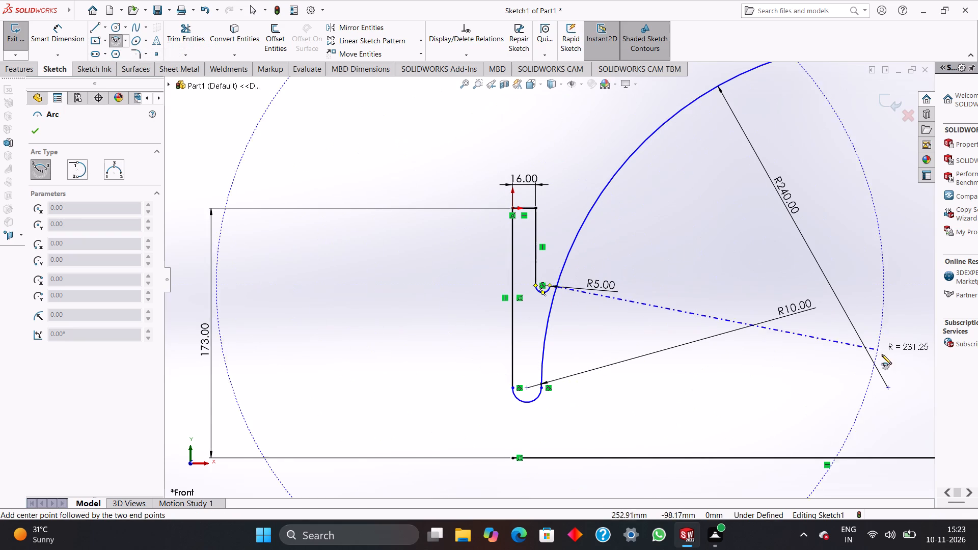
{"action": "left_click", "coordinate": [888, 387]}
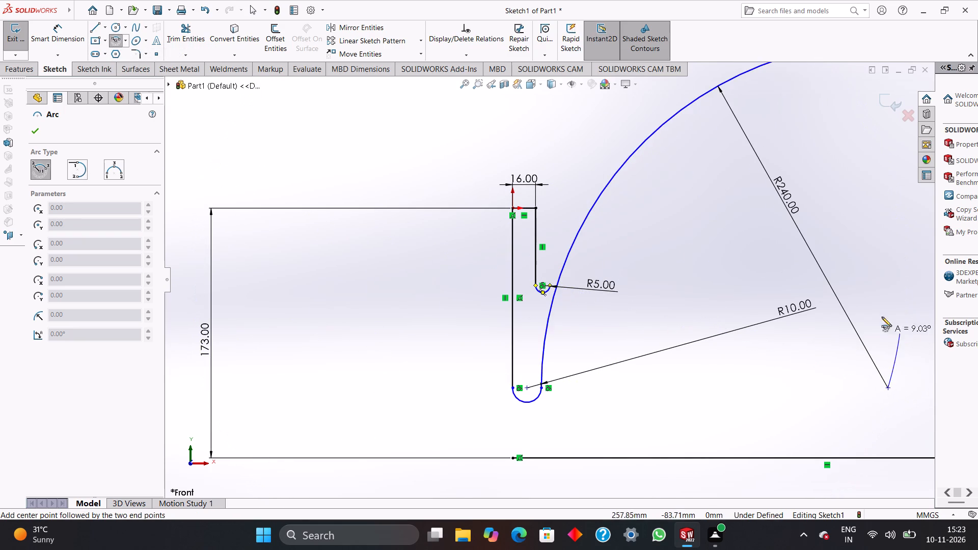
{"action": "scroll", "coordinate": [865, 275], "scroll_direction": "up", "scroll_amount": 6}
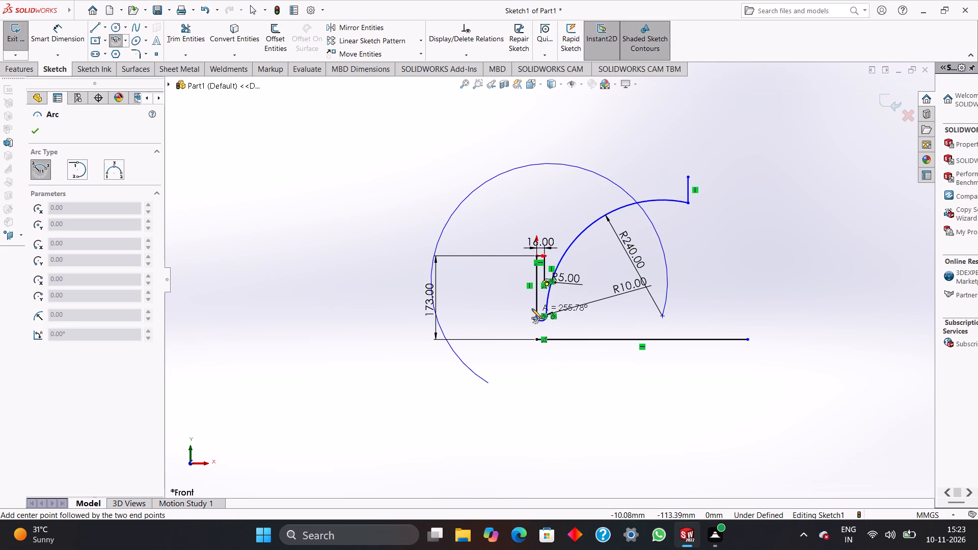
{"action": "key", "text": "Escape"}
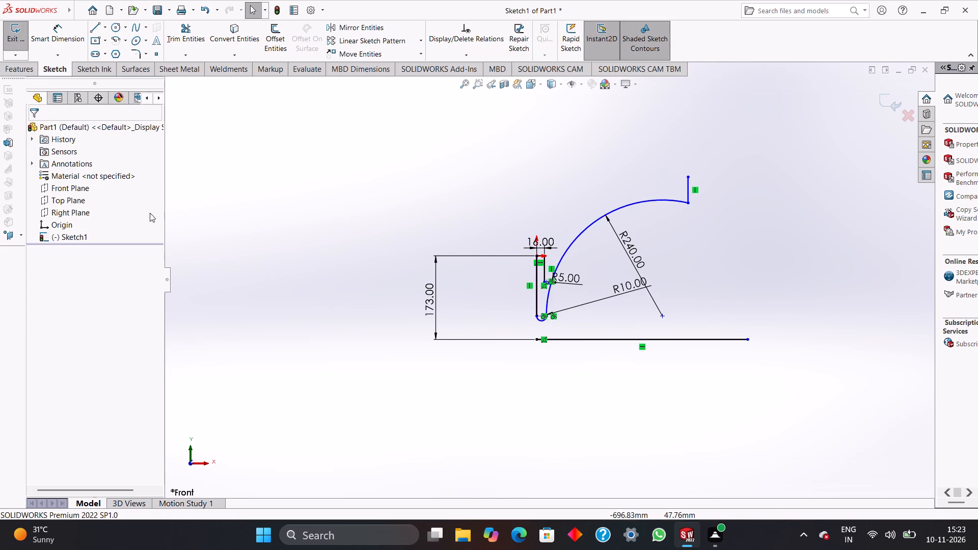
Sketch a 3-point arc of about 246 mm radius from the R5 arc's free end to the short vertical line, just outside the R240 arc.
{"action": "double_click", "coordinate": [121, 40]}
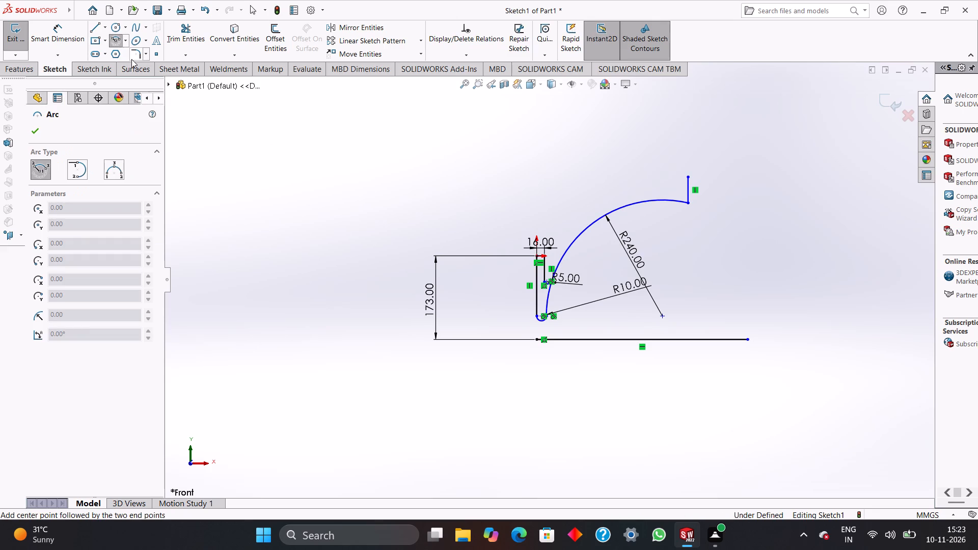
{"action": "left_click", "coordinate": [114, 173]}
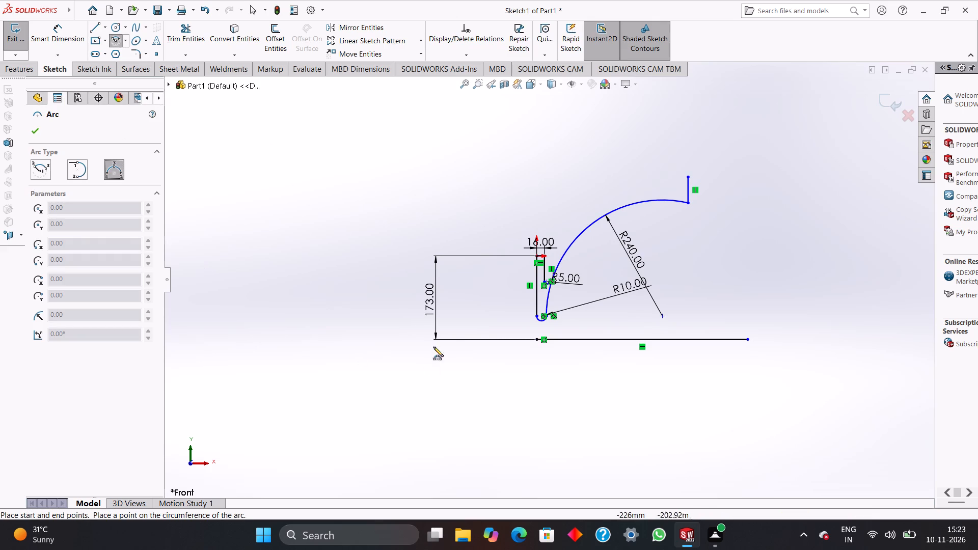
{"action": "left_click", "coordinate": [551, 282]}
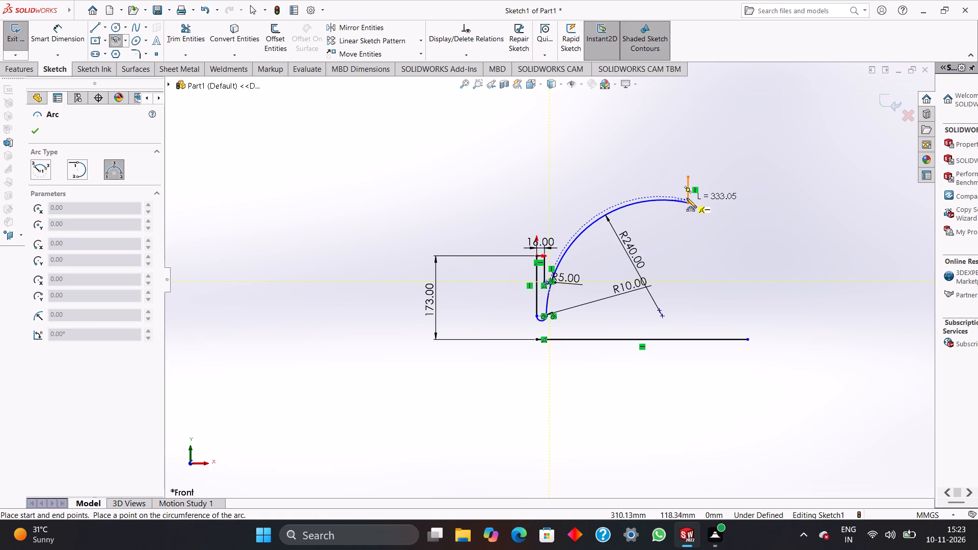
{"action": "scroll", "coordinate": [687, 198], "scroll_direction": "down", "scroll_amount": 5}
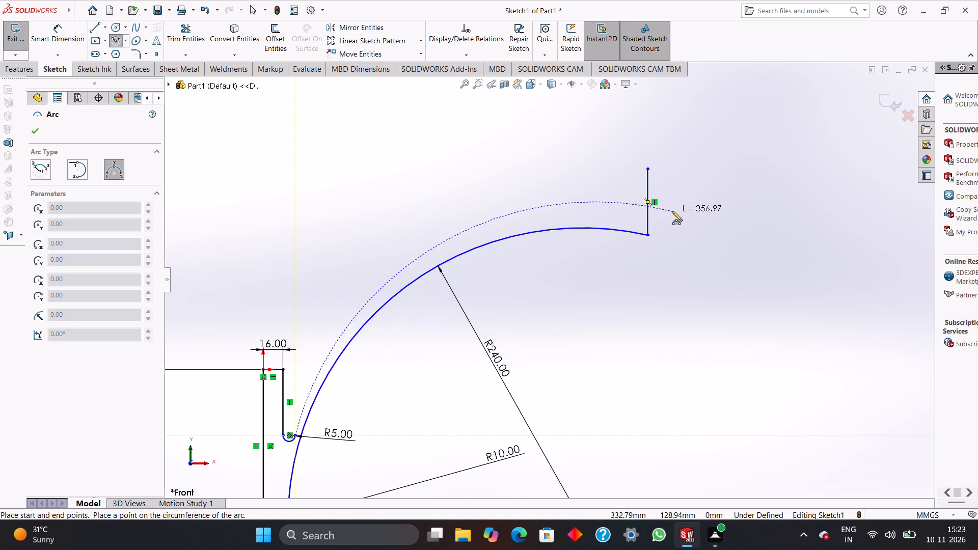
{"action": "left_click", "coordinate": [649, 230]}
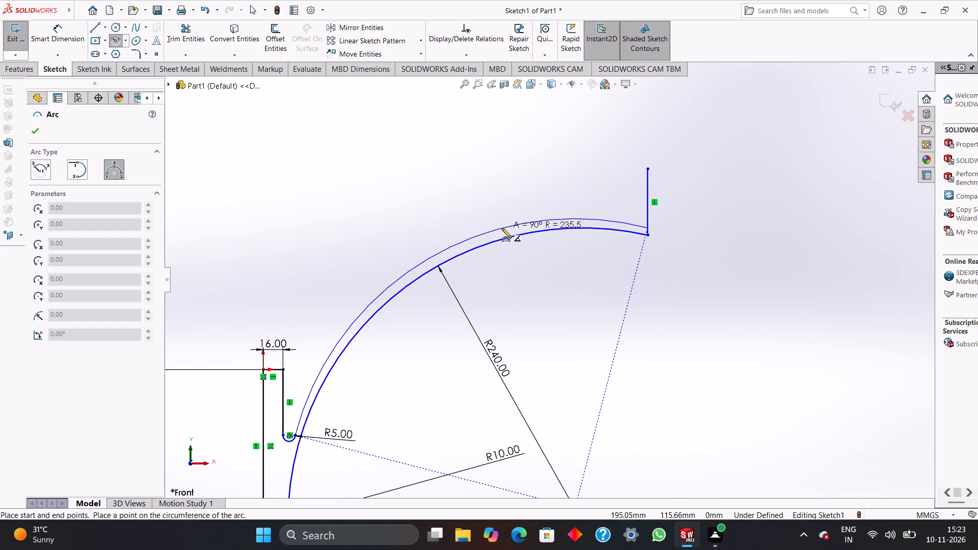
{"action": "left_click", "coordinate": [439, 259]}
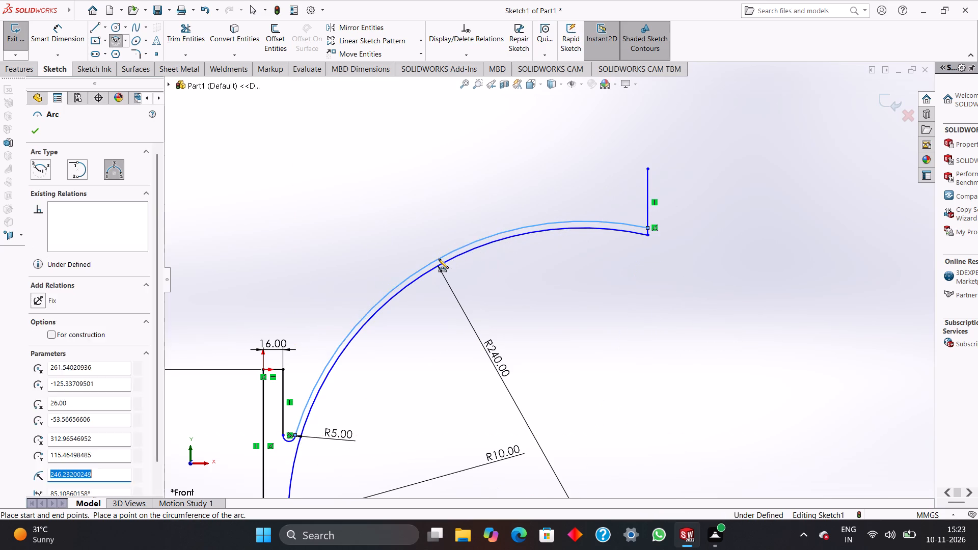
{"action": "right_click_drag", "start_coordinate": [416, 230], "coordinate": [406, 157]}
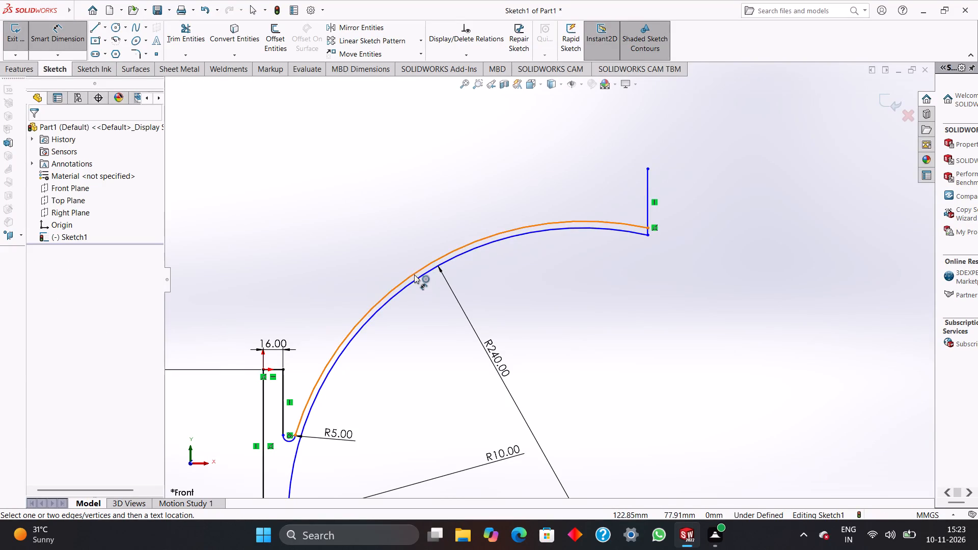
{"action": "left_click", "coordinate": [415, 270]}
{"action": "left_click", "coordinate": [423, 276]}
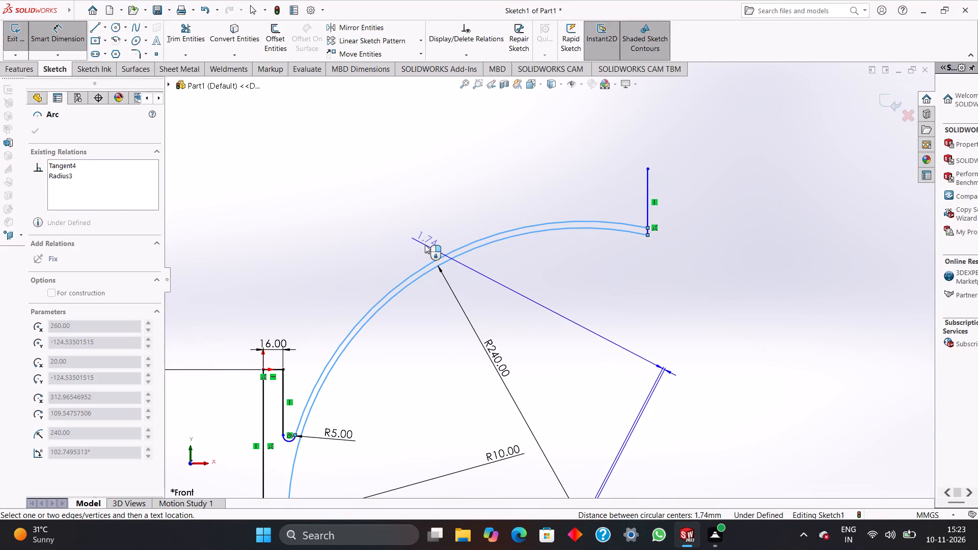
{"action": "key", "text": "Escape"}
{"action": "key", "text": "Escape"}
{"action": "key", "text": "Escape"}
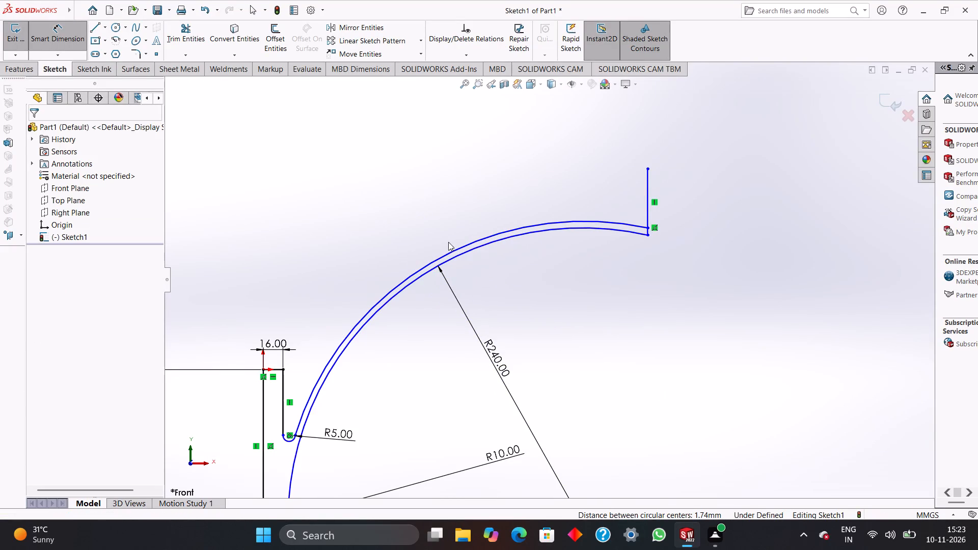
Dimension the distance between the centres of the two large arcs as 0 mm.
{"action": "right_click_drag", "start_coordinate": [451, 224], "coordinate": [453, 182]}
{"action": "right_click_drag", "start_coordinate": [472, 202], "coordinate": [463, 137]}
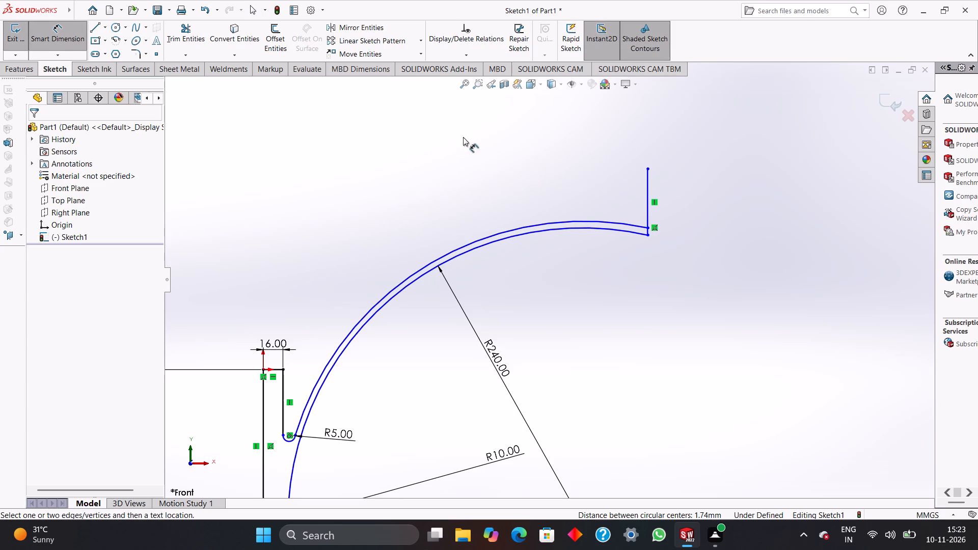
{"action": "left_click", "coordinate": [486, 237]}
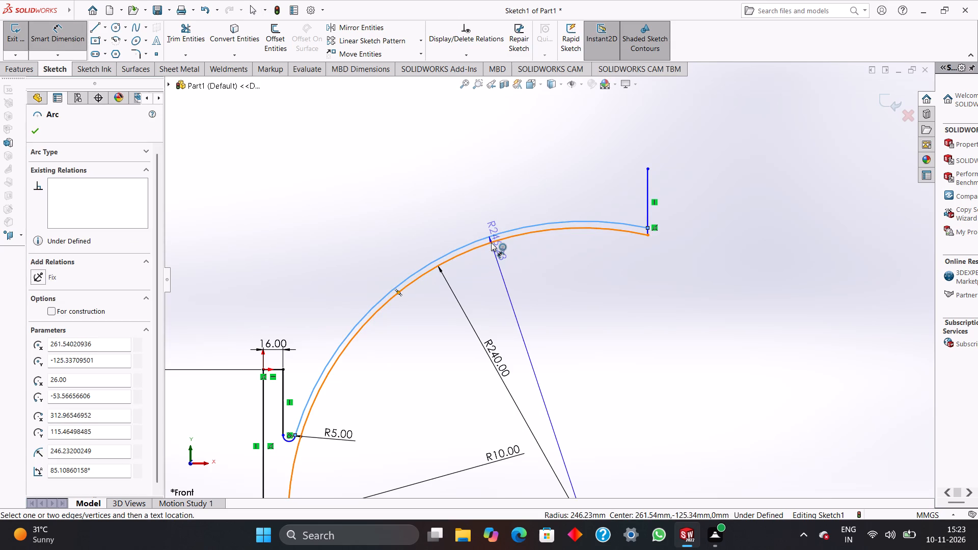
{"action": "left_click", "coordinate": [476, 246]}
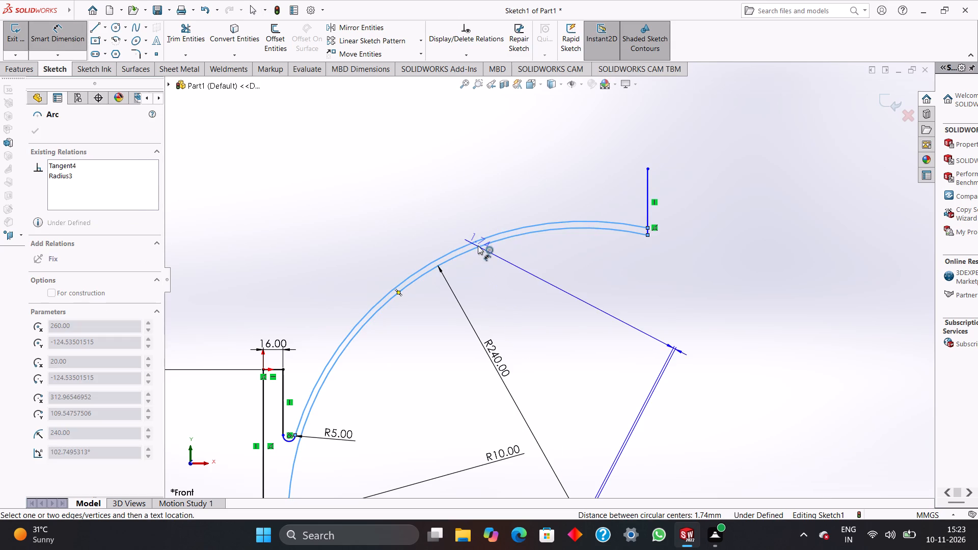
{"action": "scroll", "coordinate": [479, 244], "scroll_direction": "up", "scroll_amount": 3}
{"action": "scroll", "coordinate": [482, 238], "scroll_direction": "down", "scroll_amount": 4}
{"action": "scroll", "coordinate": [503, 235], "scroll_direction": "up", "scroll_amount": 3}
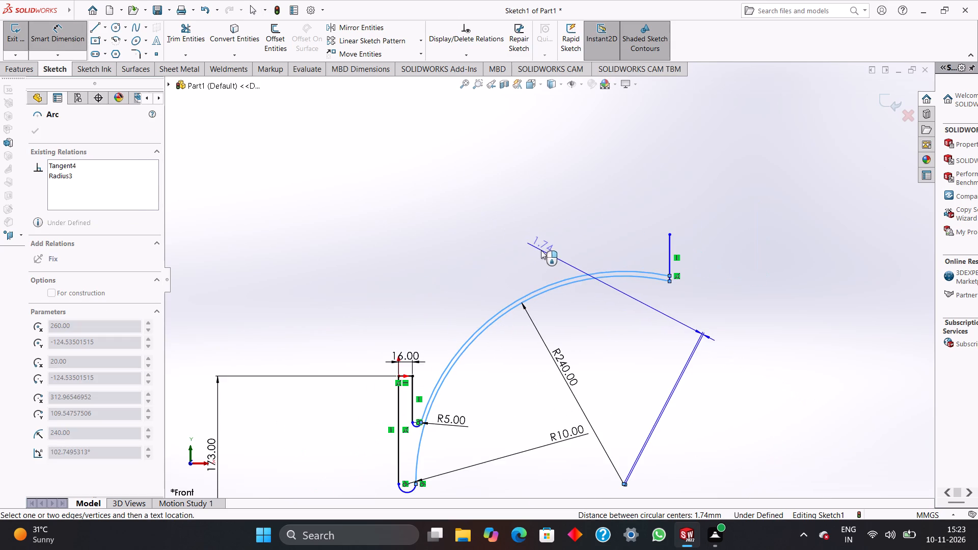
{"action": "scroll", "coordinate": [544, 252], "scroll_direction": "up", "scroll_amount": 2}
{"action": "scroll", "coordinate": [568, 268], "scroll_direction": "down", "scroll_amount": 4}
{"action": "scroll", "coordinate": [618, 327], "scroll_direction": "down", "scroll_amount": 4}
{"action": "scroll", "coordinate": [626, 336], "scroll_direction": "up", "scroll_amount": 6}
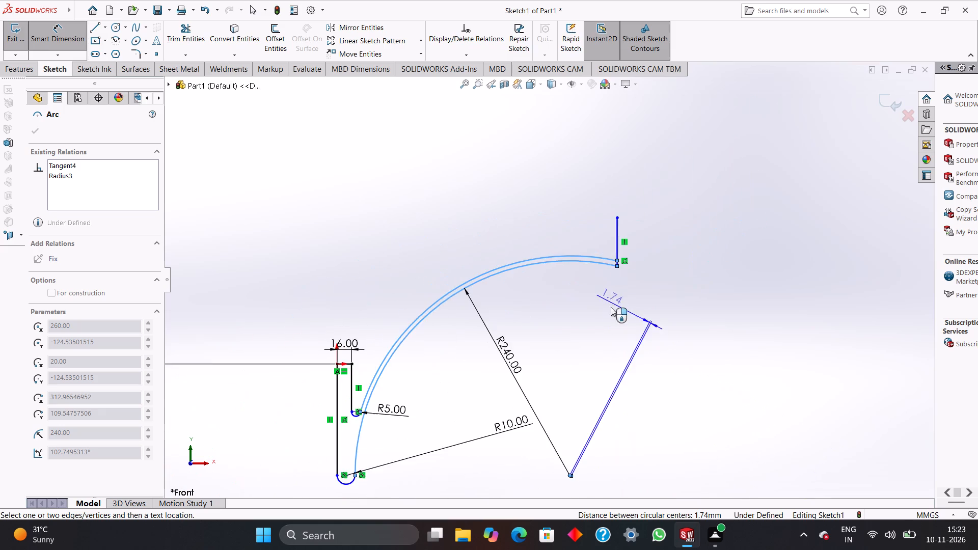
{"action": "scroll", "coordinate": [617, 334], "scroll_direction": "up", "scroll_amount": 2}
{"action": "scroll", "coordinate": [620, 338], "scroll_direction": "down", "scroll_amount": 7}
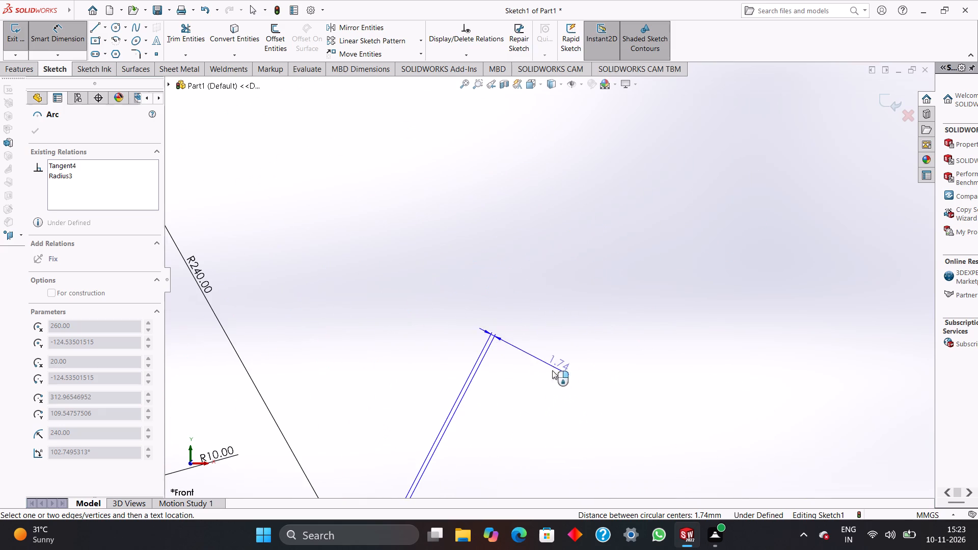
{"action": "scroll", "coordinate": [494, 410], "scroll_direction": "down", "scroll_amount": 2}
{"action": "key", "text": "0"}
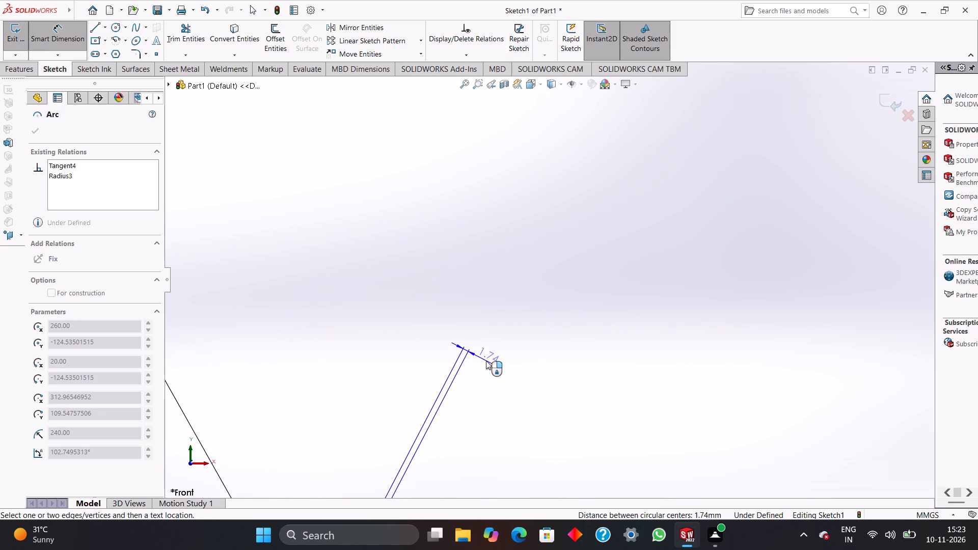
{"action": "left_click", "coordinate": [485, 356]}
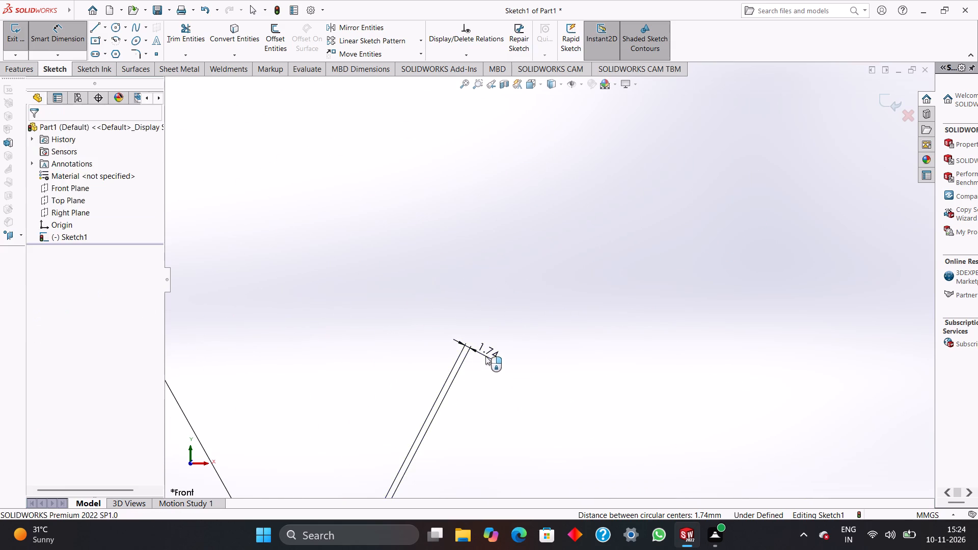
{"action": "key", "text": "0"}
{"action": "key", "text": "Return"}
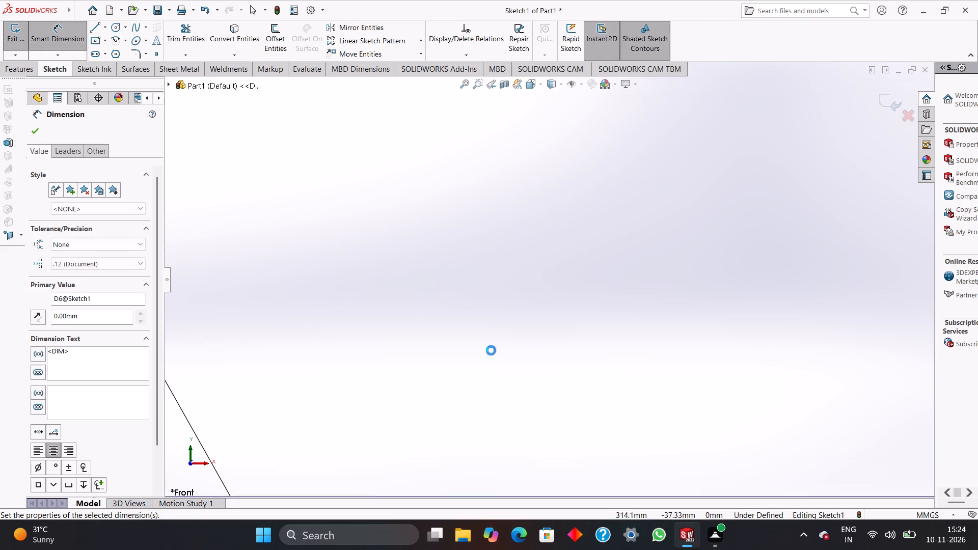
Dimension the radial gap between the two large concentric arcs as 9 mm.
{"action": "scroll", "coordinate": [491, 350], "scroll_direction": "up", "scroll_amount": 4}
{"action": "scroll", "coordinate": [346, 336], "scroll_direction": "up", "scroll_amount": 3}
{"action": "scroll", "coordinate": [419, 164], "scroll_direction": "down", "scroll_amount": 1}
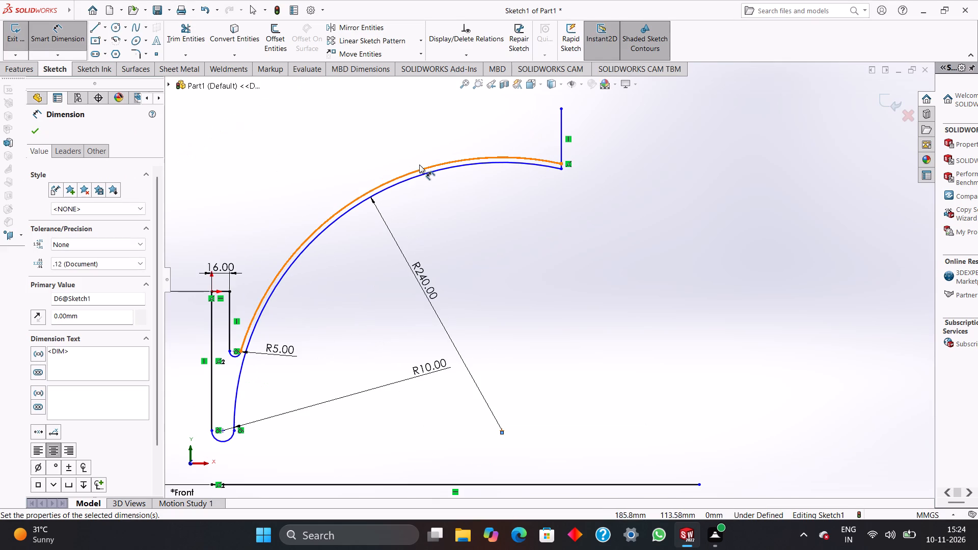
{"action": "left_click", "coordinate": [394, 179]}
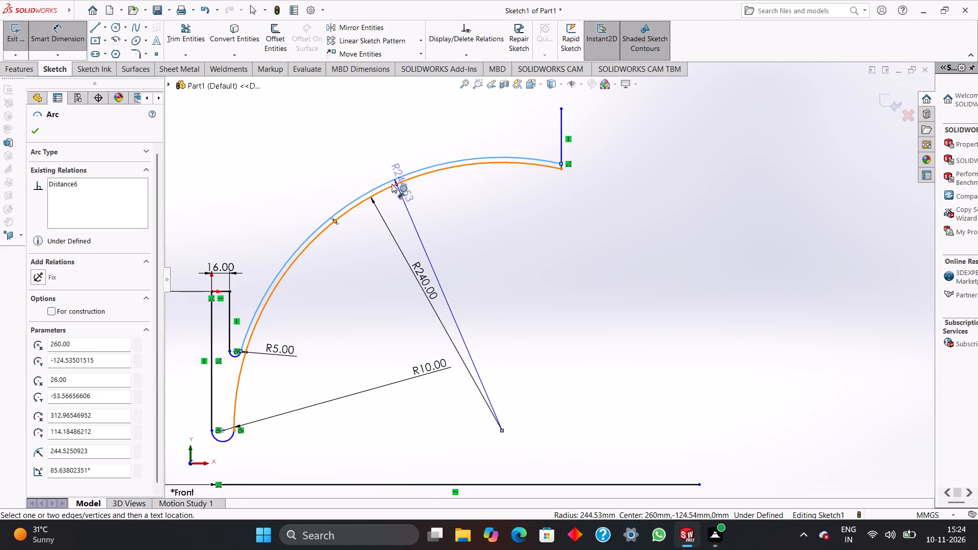
{"action": "left_click", "coordinate": [334, 218]}
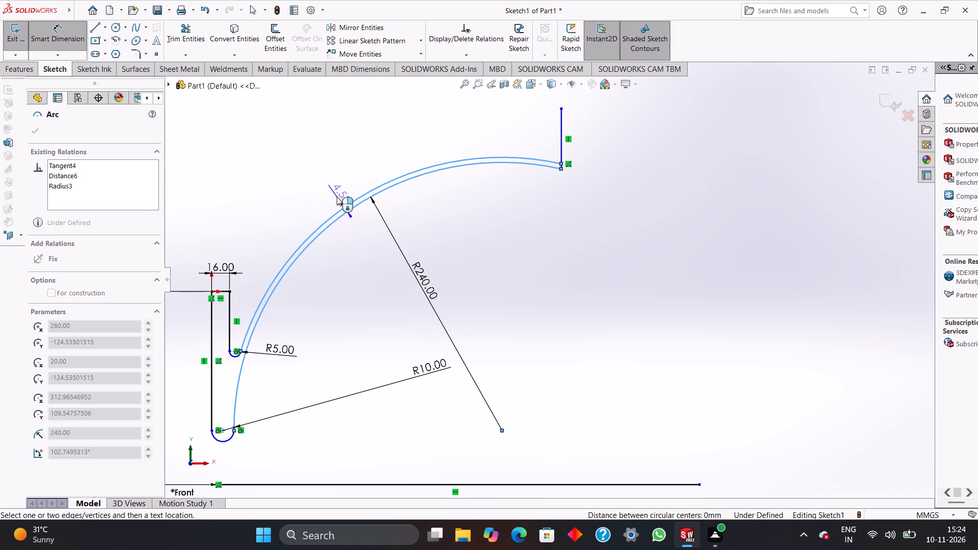
{"action": "left_click", "coordinate": [337, 168]}
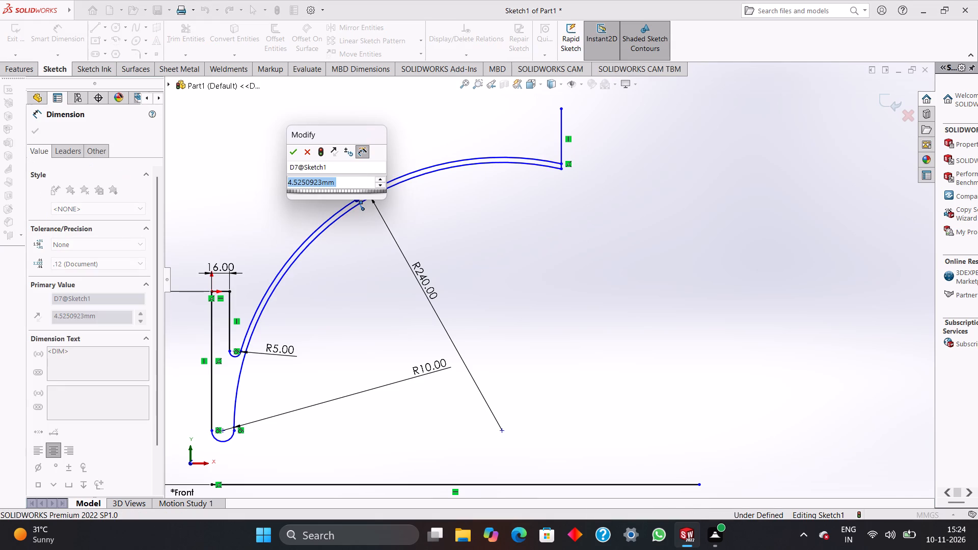
{"action": "key", "text": "9"}
{"action": "key", "text": "Return"}
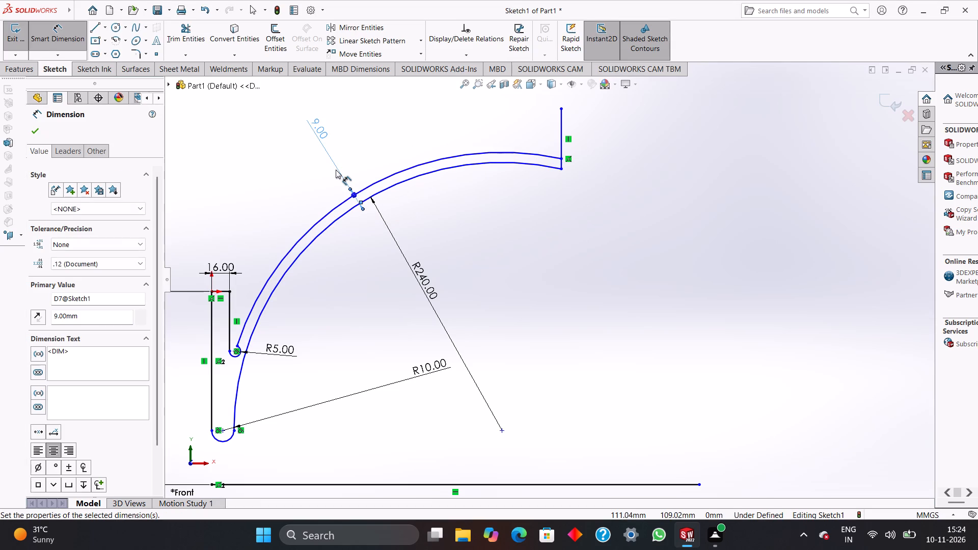
{"action": "key", "text": "Escape"}
{"action": "key", "text": "Escape"}
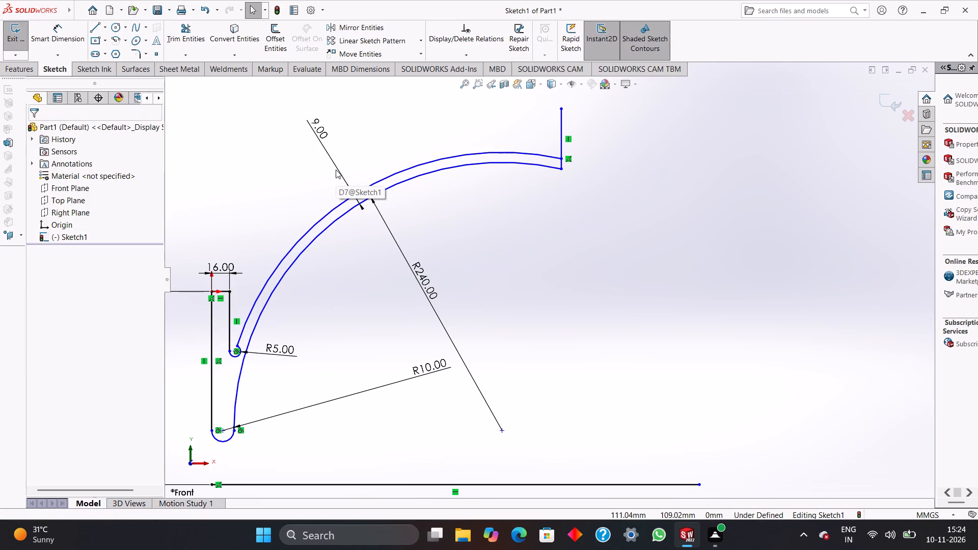
{"action": "key", "text": "Escape"}
Delete the R5 arc at the lower end of the short inner vertical line, along with its dimension.
{"action": "scroll", "coordinate": [232, 361], "scroll_direction": "down", "scroll_amount": 4}
{"action": "scroll", "coordinate": [321, 321], "scroll_direction": "down", "scroll_amount": 1}
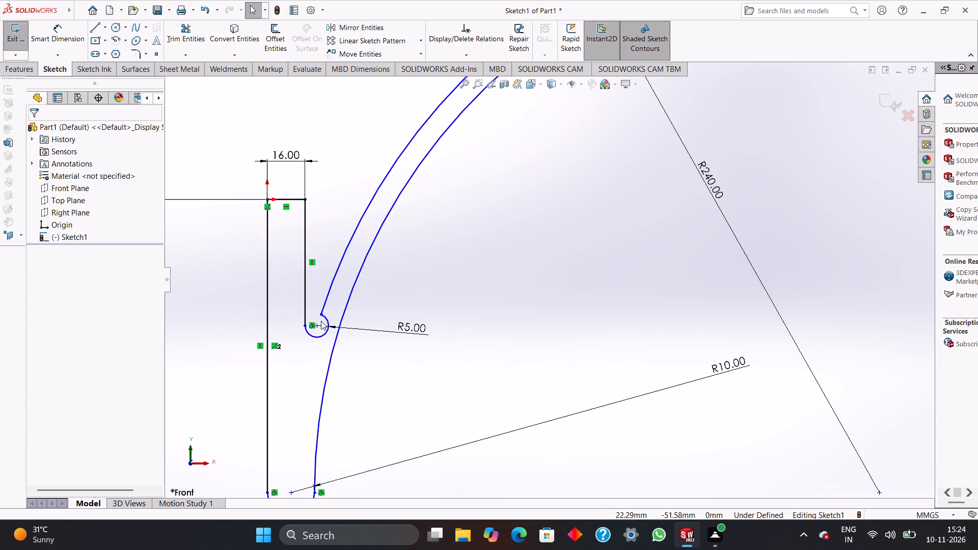
{"action": "scroll", "coordinate": [321, 321], "scroll_direction": "down", "scroll_amount": 2}
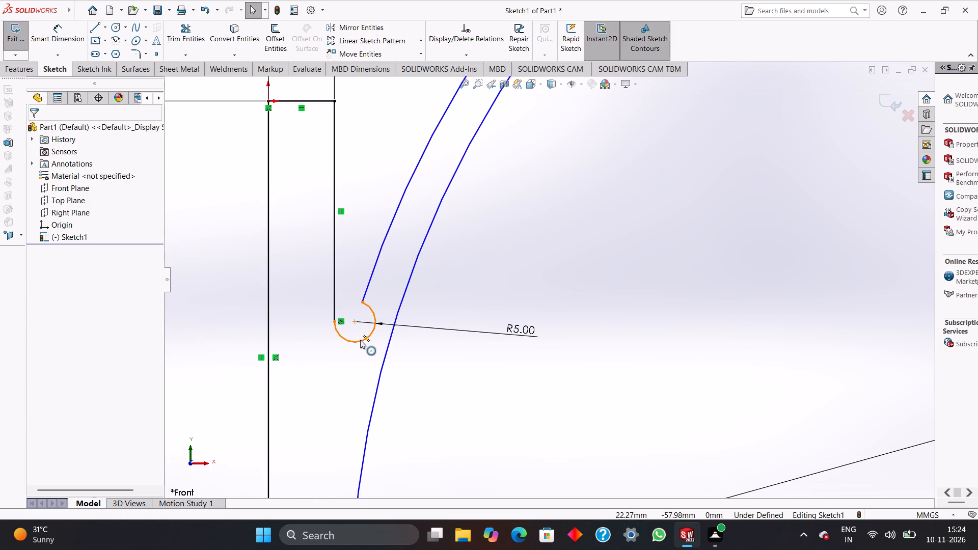
{"action": "left_click", "coordinate": [360, 340]}
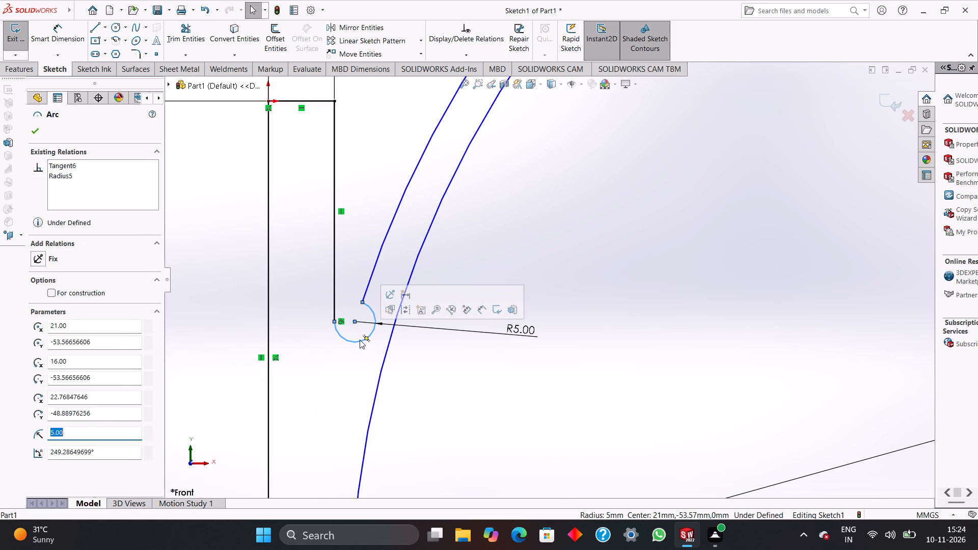
{"action": "key", "text": "Delete"}
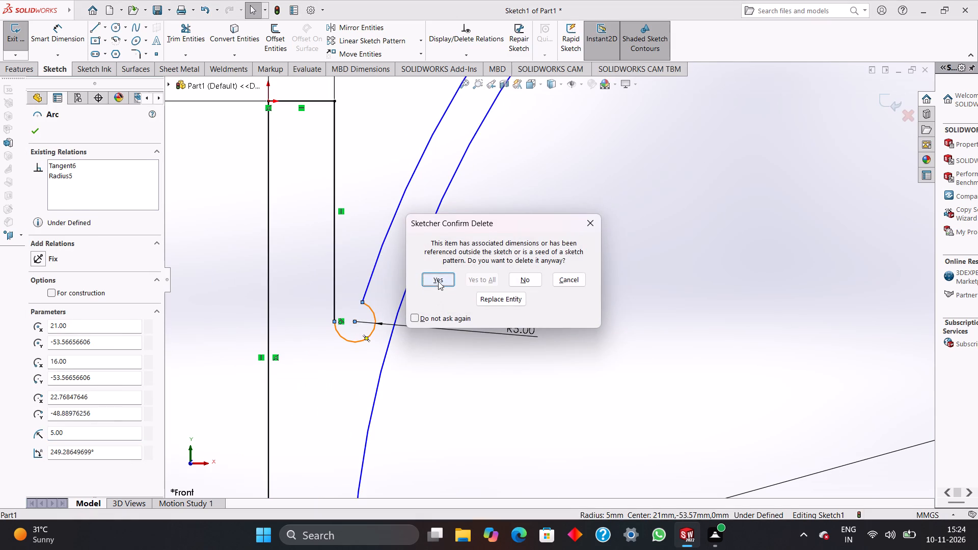
{"action": "left_click", "coordinate": [438, 281]}
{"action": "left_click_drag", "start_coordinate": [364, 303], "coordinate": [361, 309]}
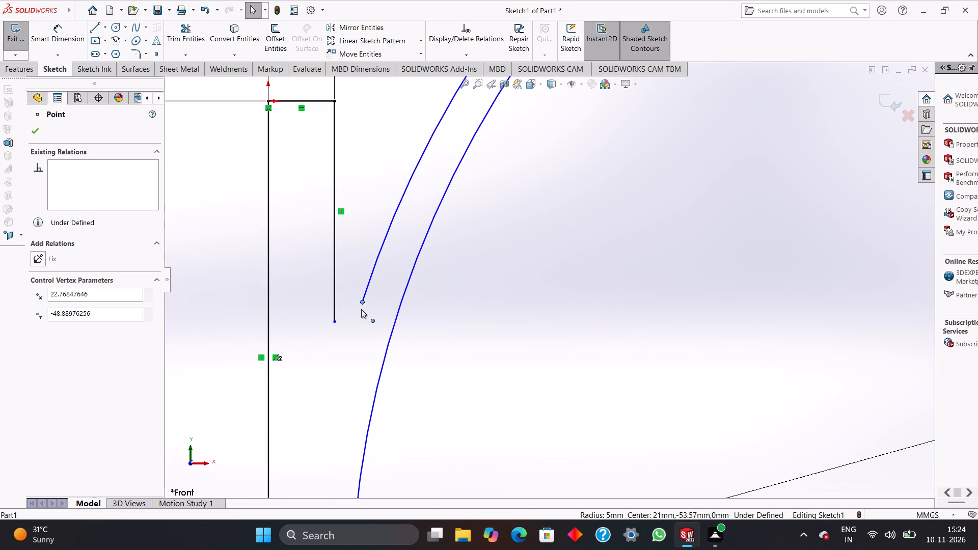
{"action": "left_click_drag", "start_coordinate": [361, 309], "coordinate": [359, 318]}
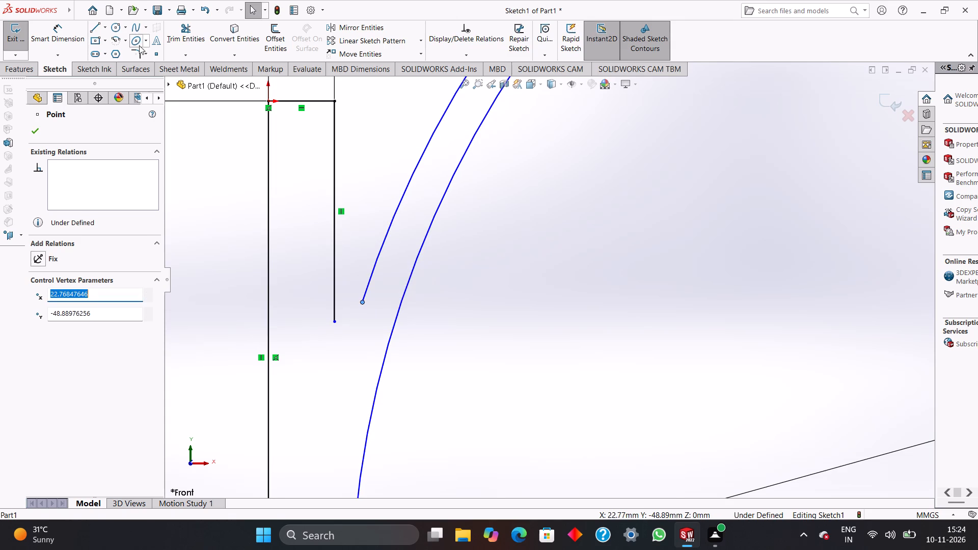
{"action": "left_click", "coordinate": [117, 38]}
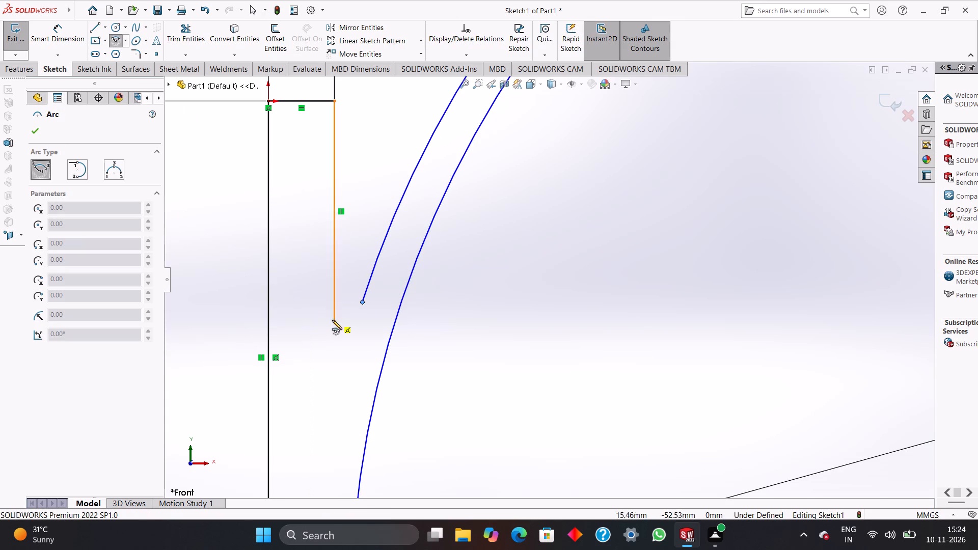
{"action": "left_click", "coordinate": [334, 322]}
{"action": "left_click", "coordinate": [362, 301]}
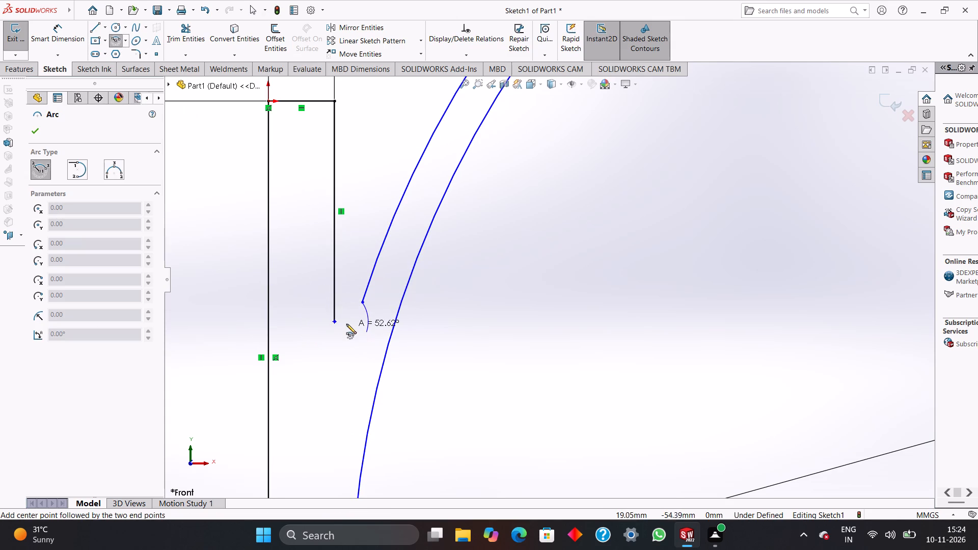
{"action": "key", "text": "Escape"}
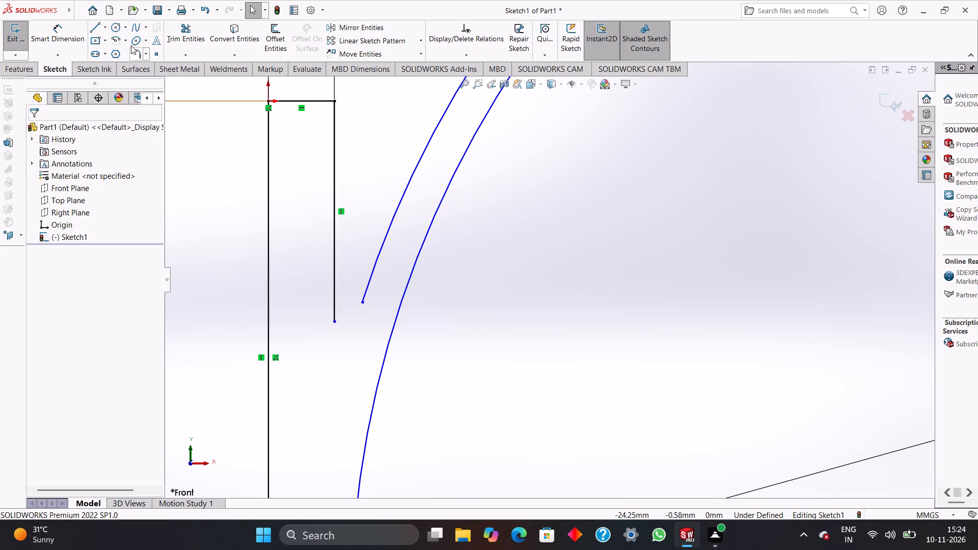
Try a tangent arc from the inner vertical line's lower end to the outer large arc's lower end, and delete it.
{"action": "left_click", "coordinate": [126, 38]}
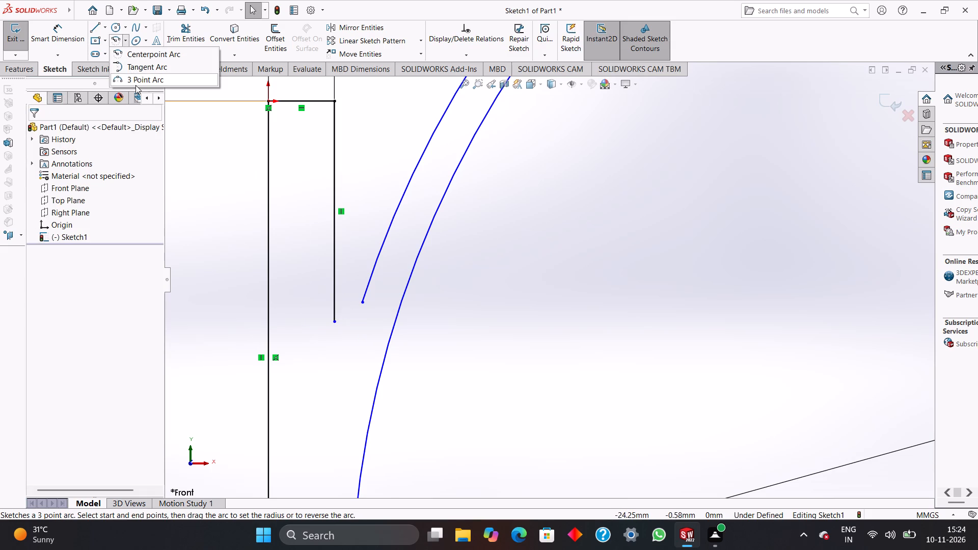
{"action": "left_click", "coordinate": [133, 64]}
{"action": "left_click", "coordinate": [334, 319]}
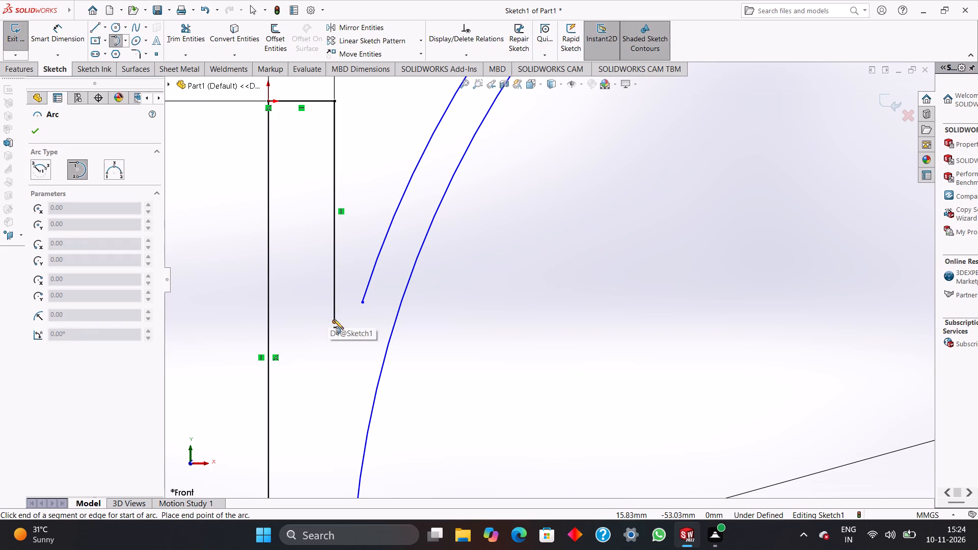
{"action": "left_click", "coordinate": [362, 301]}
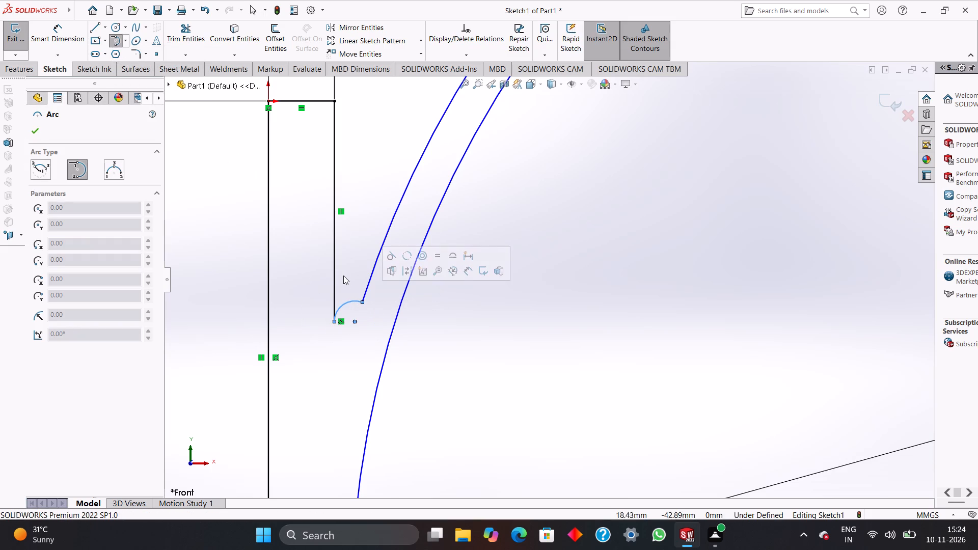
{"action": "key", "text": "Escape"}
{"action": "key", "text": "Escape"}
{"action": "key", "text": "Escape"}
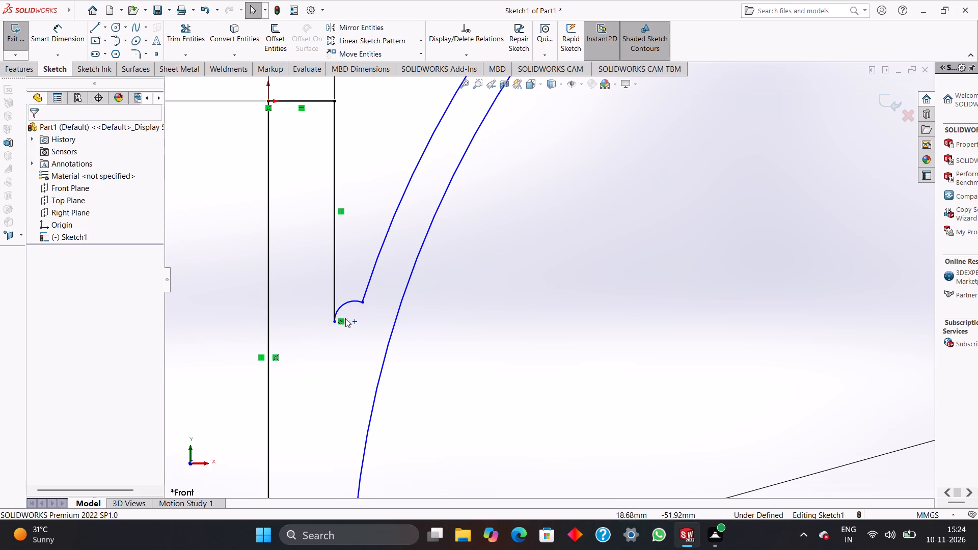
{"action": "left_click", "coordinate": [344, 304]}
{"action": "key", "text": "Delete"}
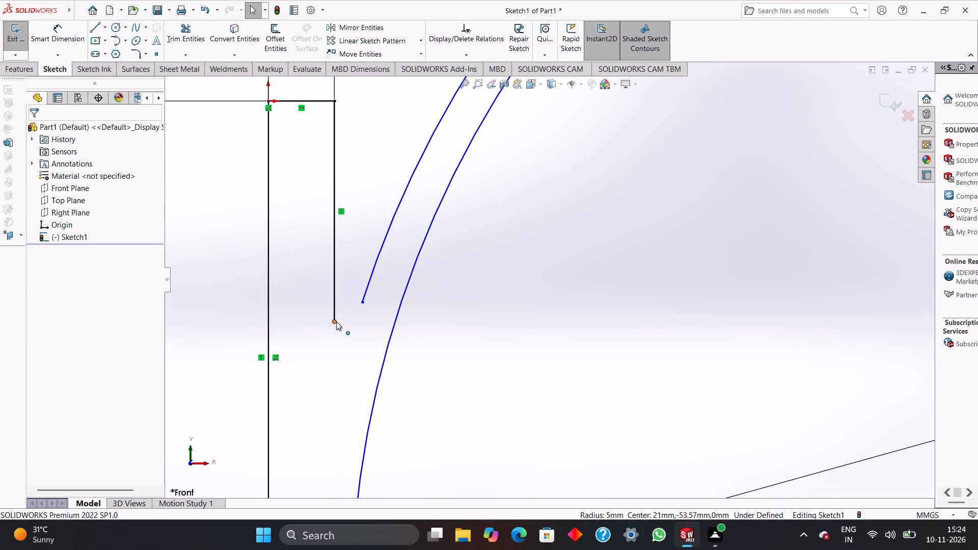
Shorten the inner vertical line so its lower end is level with the outer large arc's lower end, at about Y -48.89 mm.
{"action": "left_click_drag", "start_coordinate": [336, 321], "coordinate": [339, 300]}
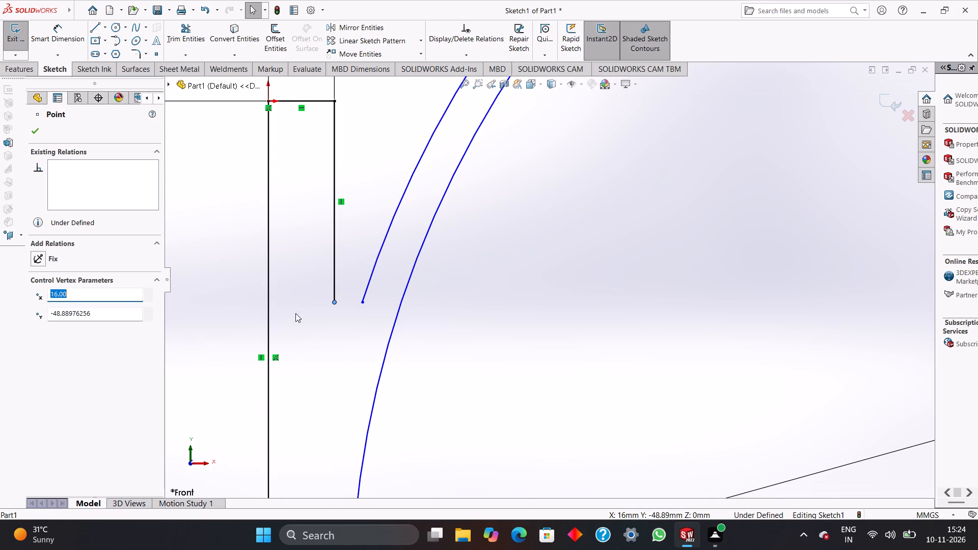
Sketch a 180° tangent arc of about 3.38 mm radius from the inner vertical line's lower end to the outer large arc's end.
{"action": "left_click", "coordinate": [124, 41]}
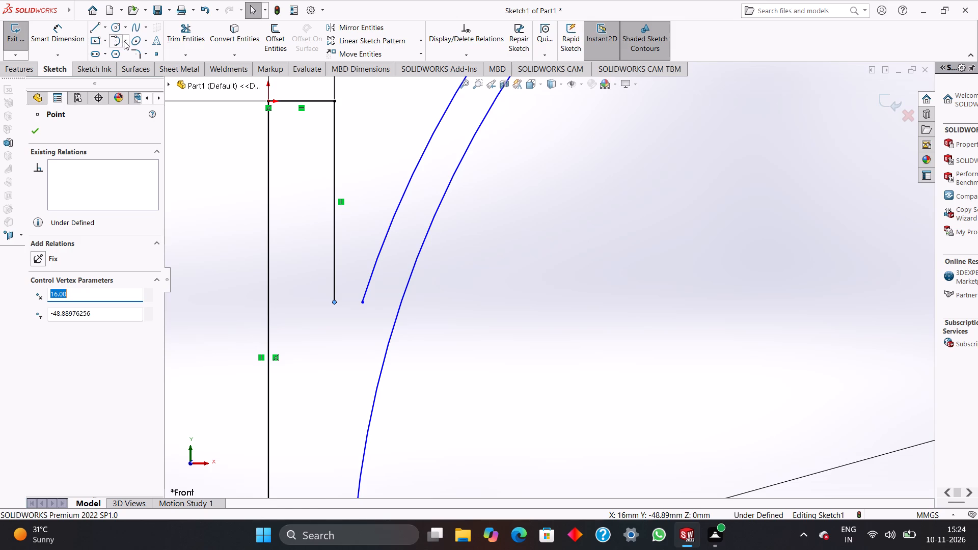
{"action": "left_click", "coordinate": [124, 66]}
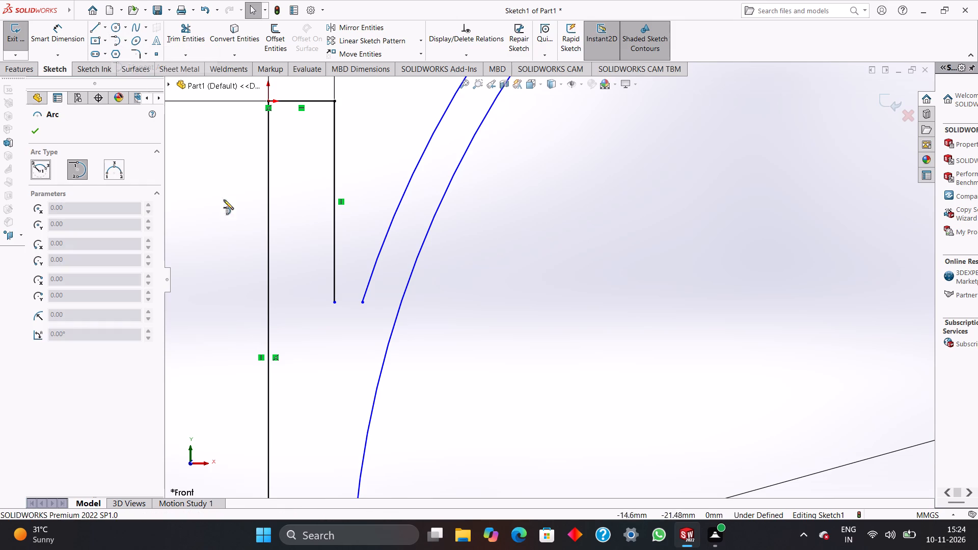
{"action": "left_click", "coordinate": [334, 301]}
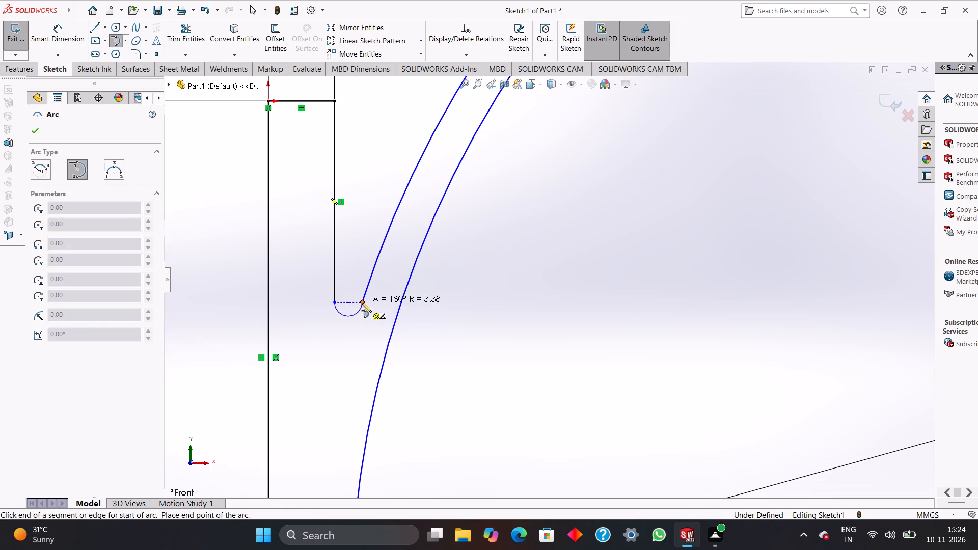
{"action": "left_click", "coordinate": [362, 302]}
{"action": "key", "text": "Escape"}
{"action": "key", "text": "Escape"}
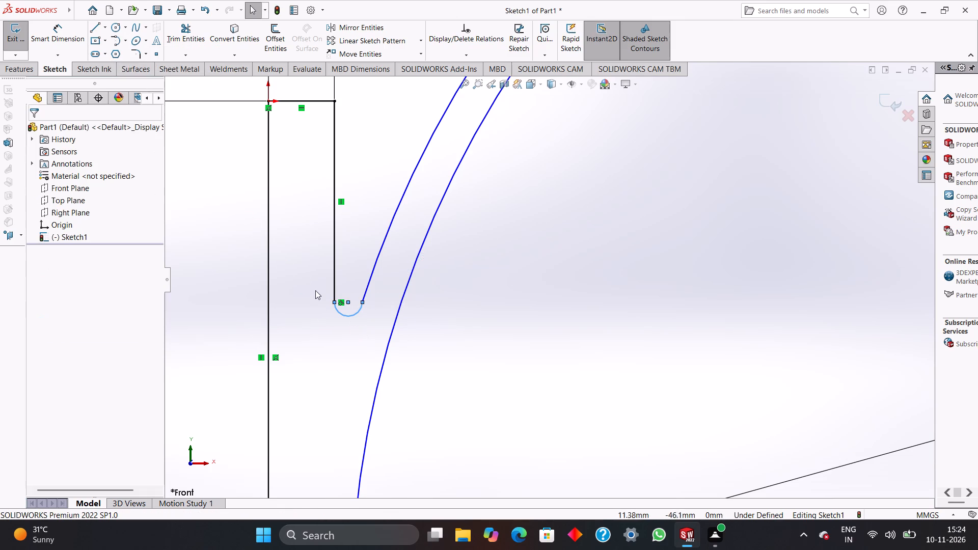
{"action": "key", "text": "Escape"}
{"action": "key", "text": "Escape"}
Trim away the part of the short vertical end line that extends above the outer large arc, using Trim to closest.
{"action": "scroll", "coordinate": [281, 268], "scroll_direction": "up", "scroll_amount": 4}
{"action": "scroll", "coordinate": [343, 269], "scroll_direction": "up", "scroll_amount": 2}
{"action": "scroll", "coordinate": [466, 288], "scroll_direction": "down", "scroll_amount": 1}
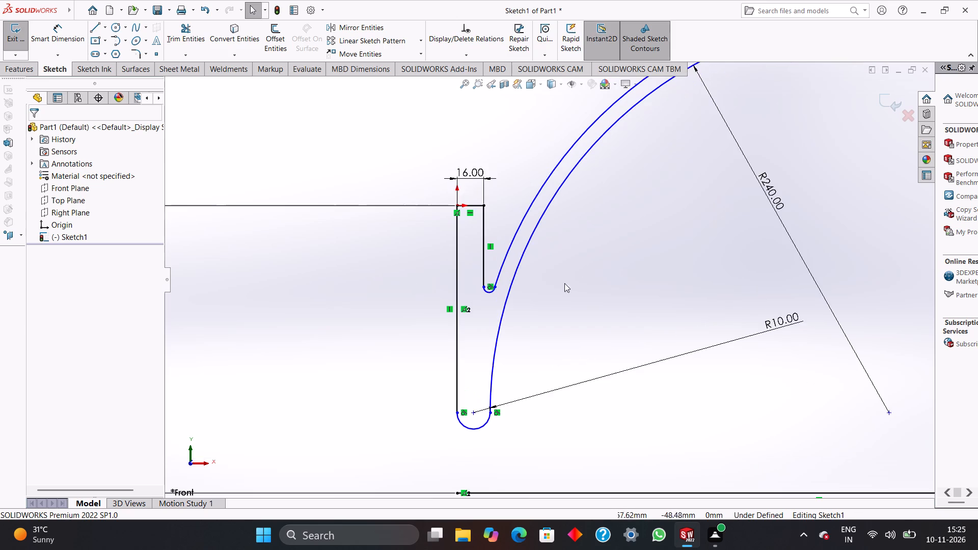
{"action": "scroll", "coordinate": [742, 237], "scroll_direction": "up", "scroll_amount": 5}
{"action": "scroll", "coordinate": [694, 249], "scroll_direction": "down", "scroll_amount": 2}
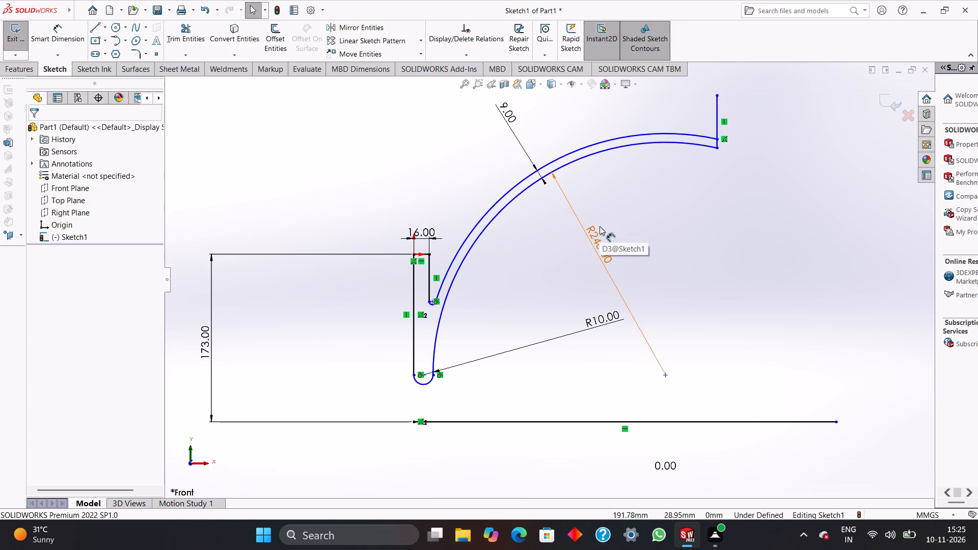
{"action": "scroll", "coordinate": [700, 160], "scroll_direction": "up", "scroll_amount": 2}
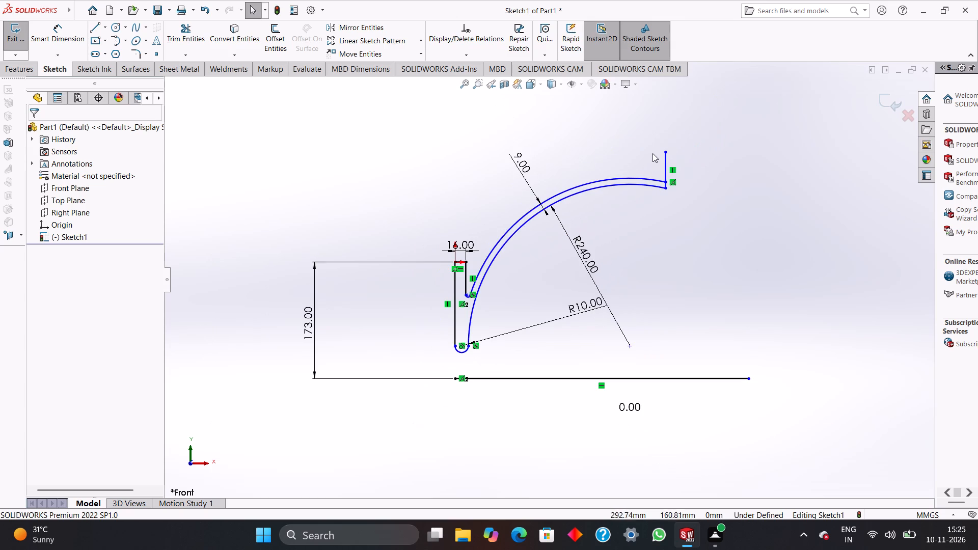
{"action": "left_click", "coordinate": [191, 40]}
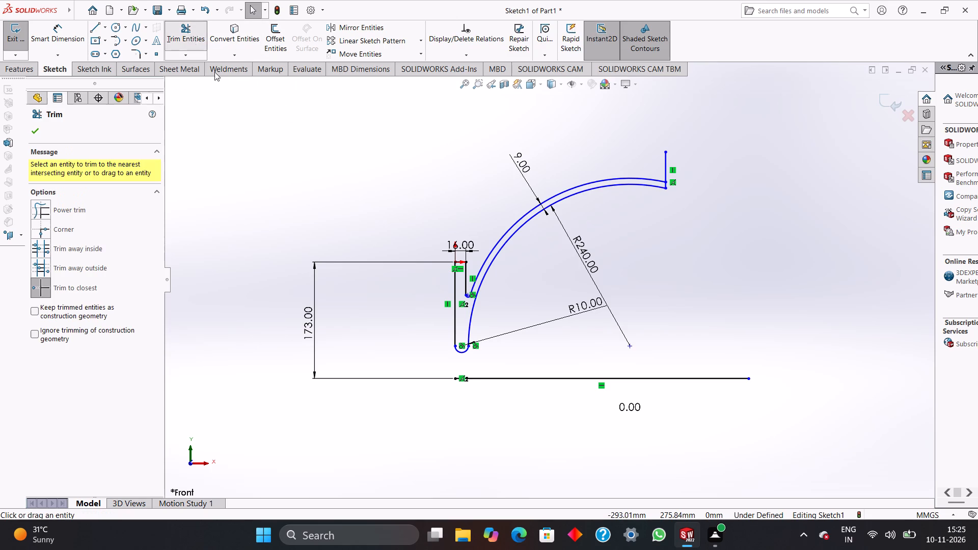
{"action": "left_click", "coordinate": [665, 166]}
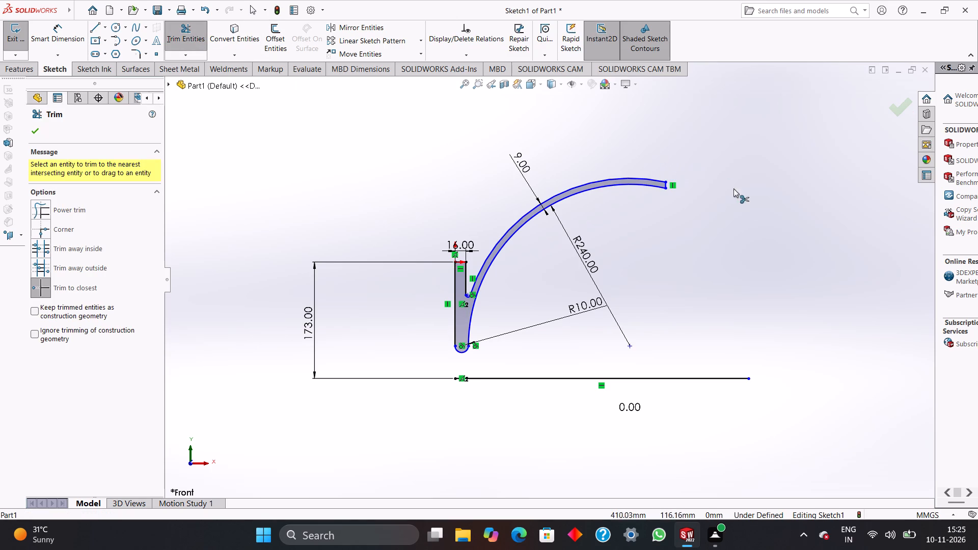
{"action": "left_click", "coordinate": [765, 182]}
{"action": "left_click", "coordinate": [890, 111]}
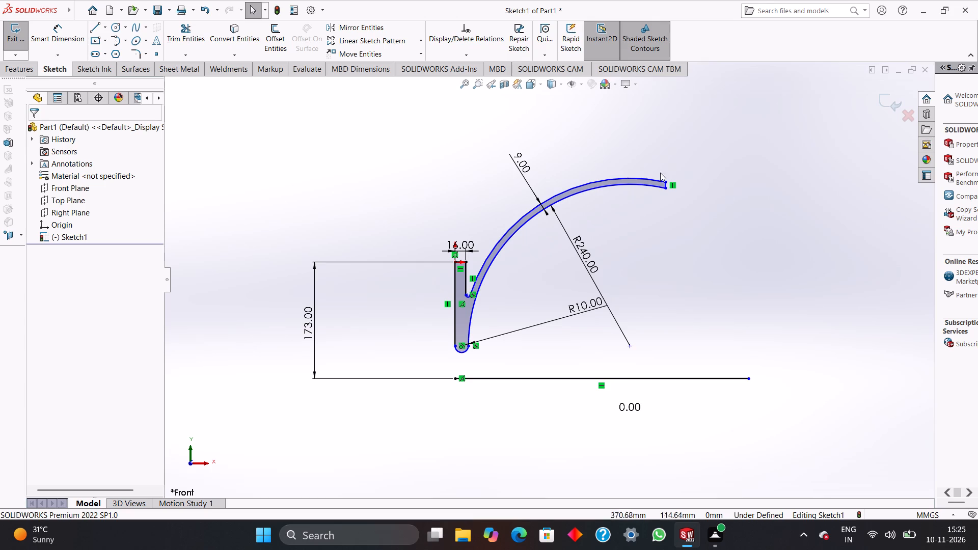
Start a Boss-Extrude of the profile sketch with a blind depth of 200 mm.
{"action": "left_click", "coordinate": [25, 71]}
{"action": "left_click", "coordinate": [23, 35]}
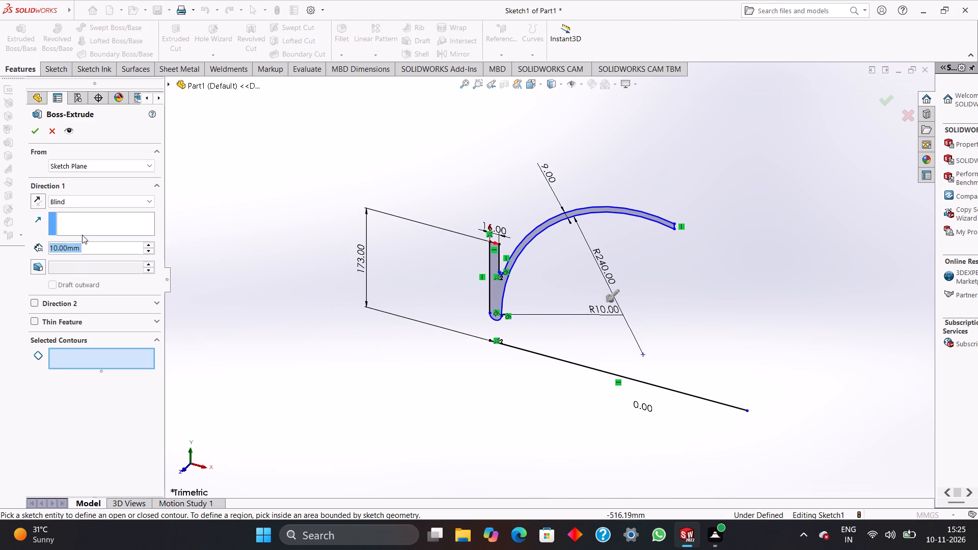
{"action": "type", "text": "200"}
{"action": "key", "text": "Return"}
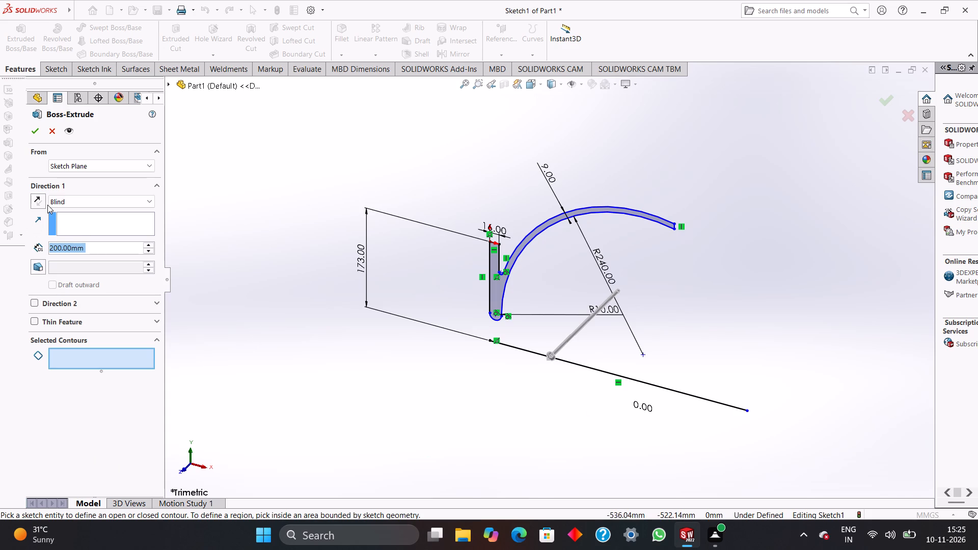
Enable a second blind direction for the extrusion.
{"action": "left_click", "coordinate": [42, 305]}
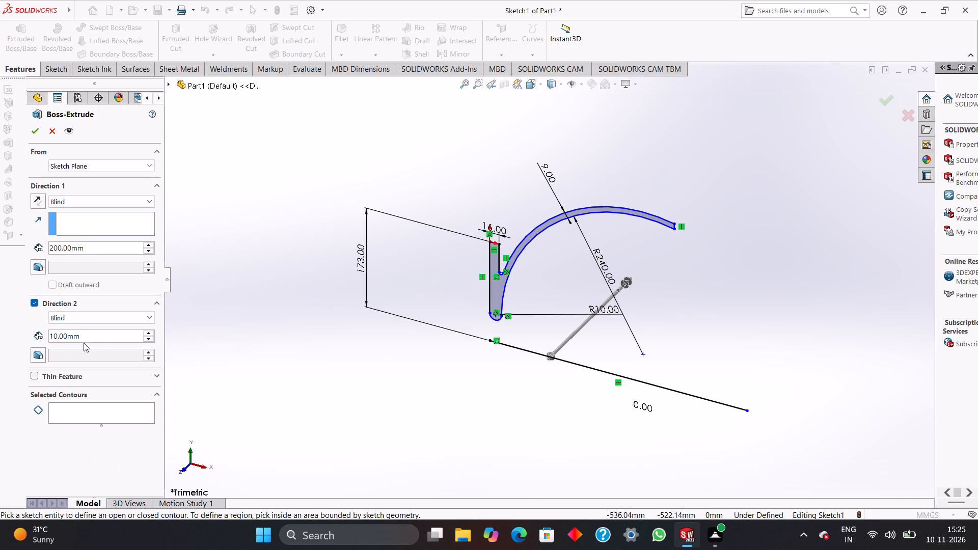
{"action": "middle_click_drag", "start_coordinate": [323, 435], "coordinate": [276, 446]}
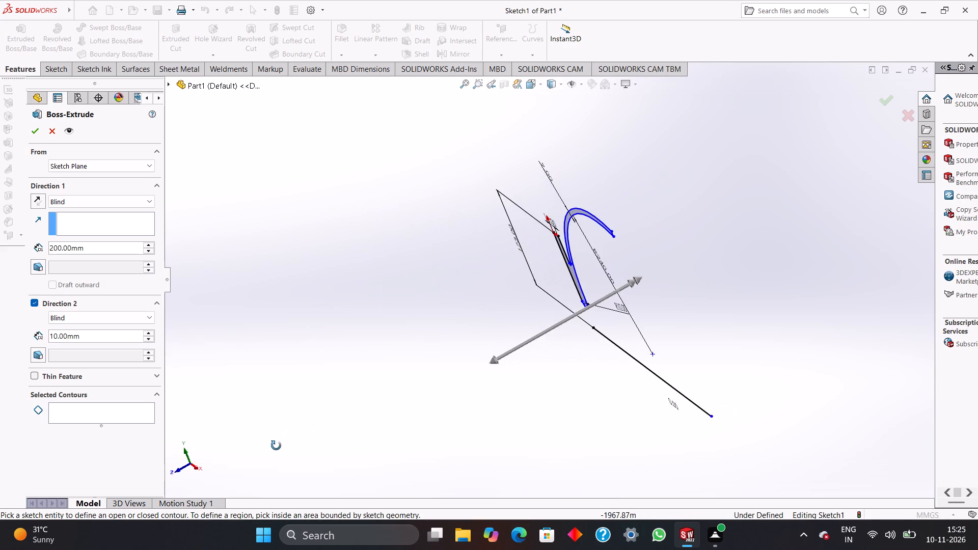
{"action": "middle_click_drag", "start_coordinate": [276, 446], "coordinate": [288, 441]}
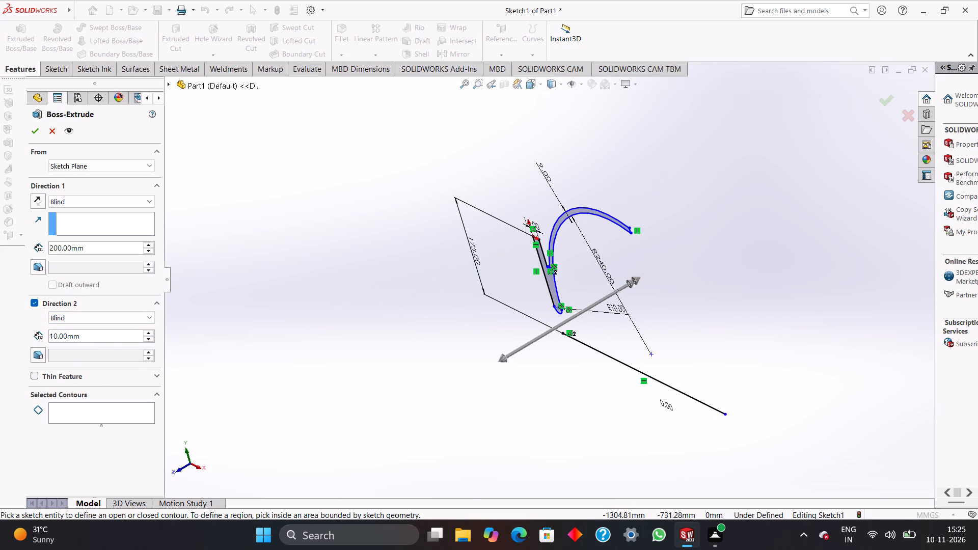
Set the extrusion's end condition to Mid Plane and try the detailed preview.
{"action": "left_click", "coordinate": [104, 202]}
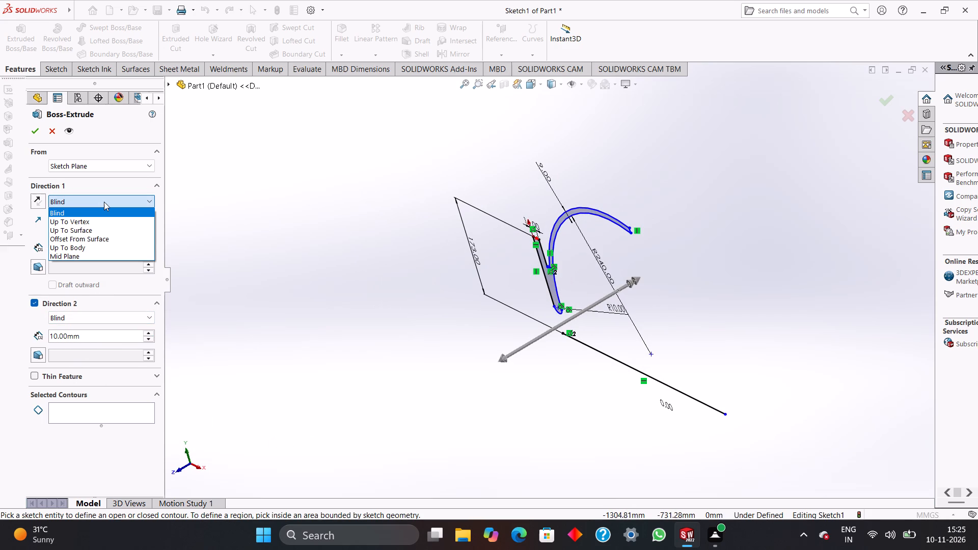
{"action": "left_click", "coordinate": [101, 259]}
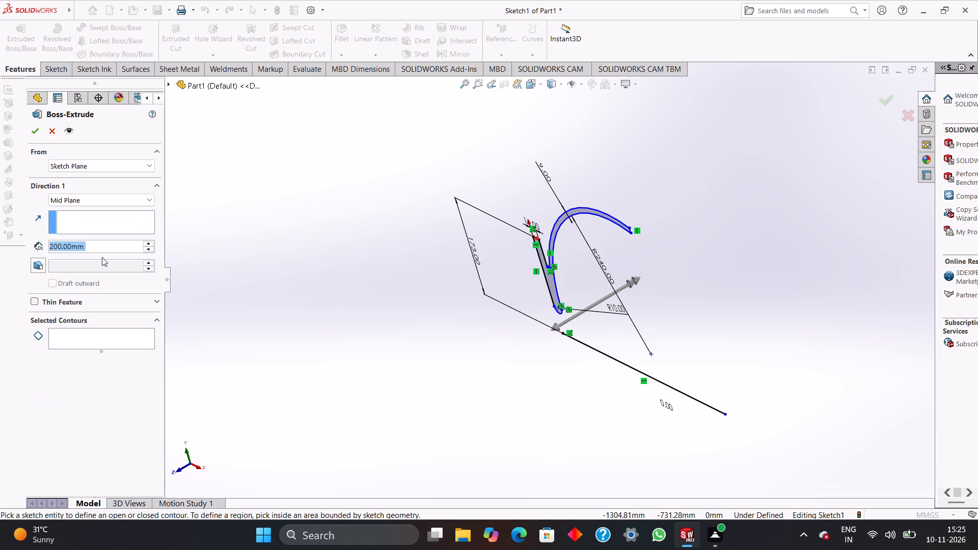
{"action": "left_click", "coordinate": [63, 132]}
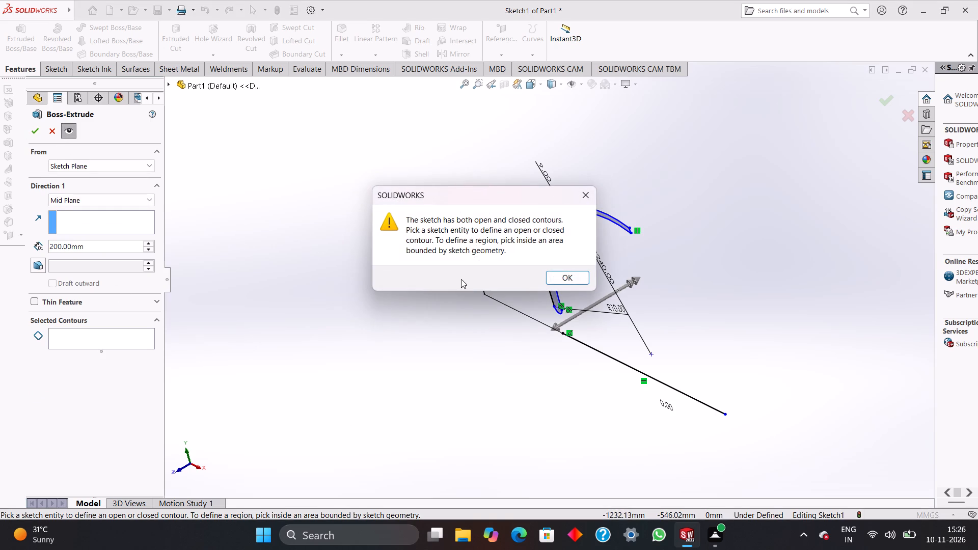
{"action": "left_click", "coordinate": [562, 282]}
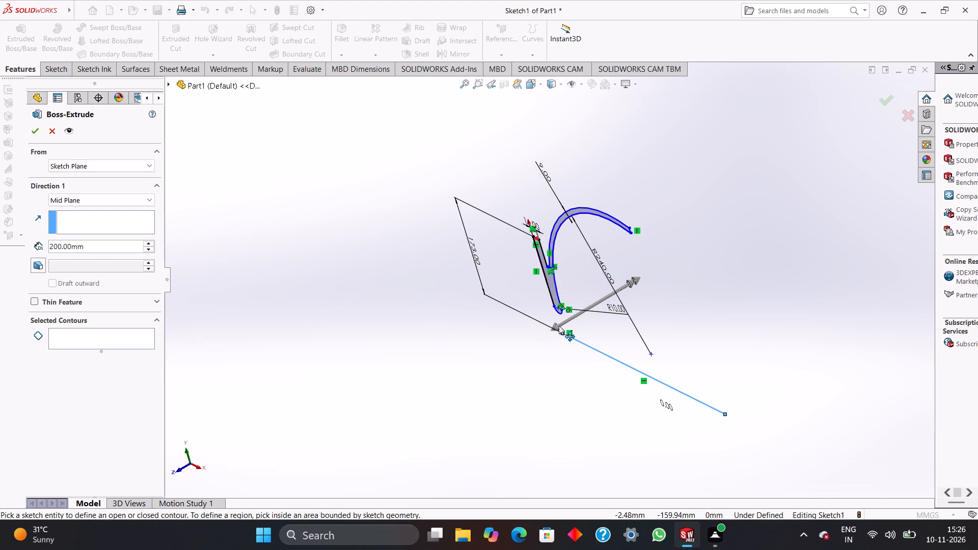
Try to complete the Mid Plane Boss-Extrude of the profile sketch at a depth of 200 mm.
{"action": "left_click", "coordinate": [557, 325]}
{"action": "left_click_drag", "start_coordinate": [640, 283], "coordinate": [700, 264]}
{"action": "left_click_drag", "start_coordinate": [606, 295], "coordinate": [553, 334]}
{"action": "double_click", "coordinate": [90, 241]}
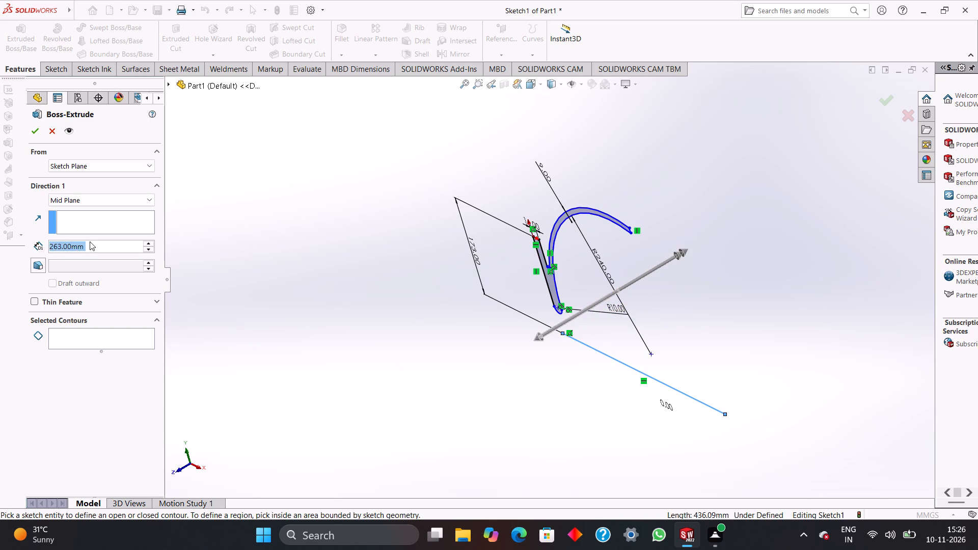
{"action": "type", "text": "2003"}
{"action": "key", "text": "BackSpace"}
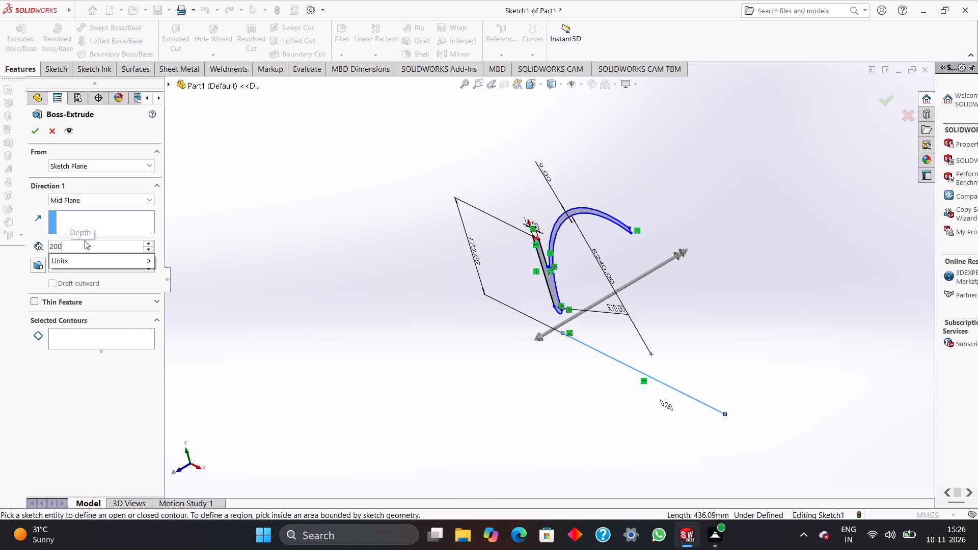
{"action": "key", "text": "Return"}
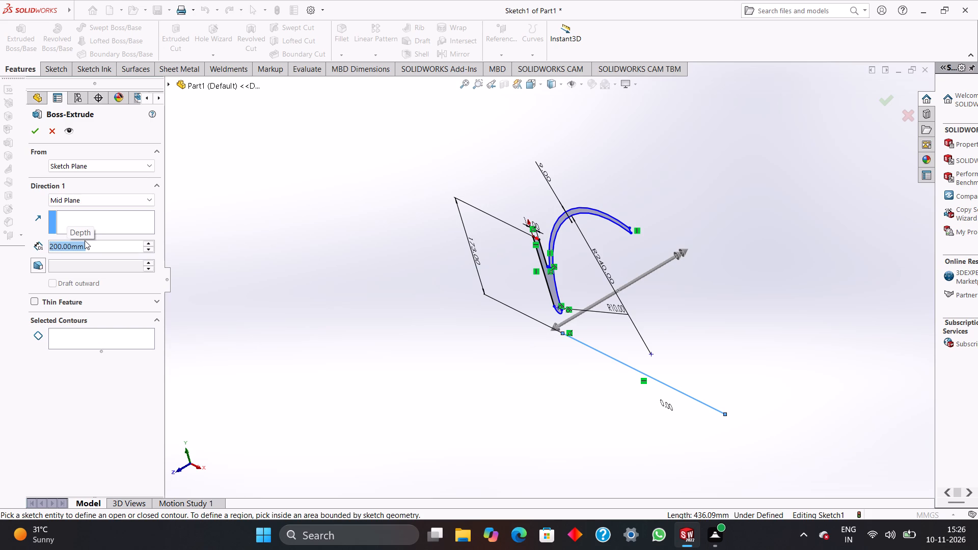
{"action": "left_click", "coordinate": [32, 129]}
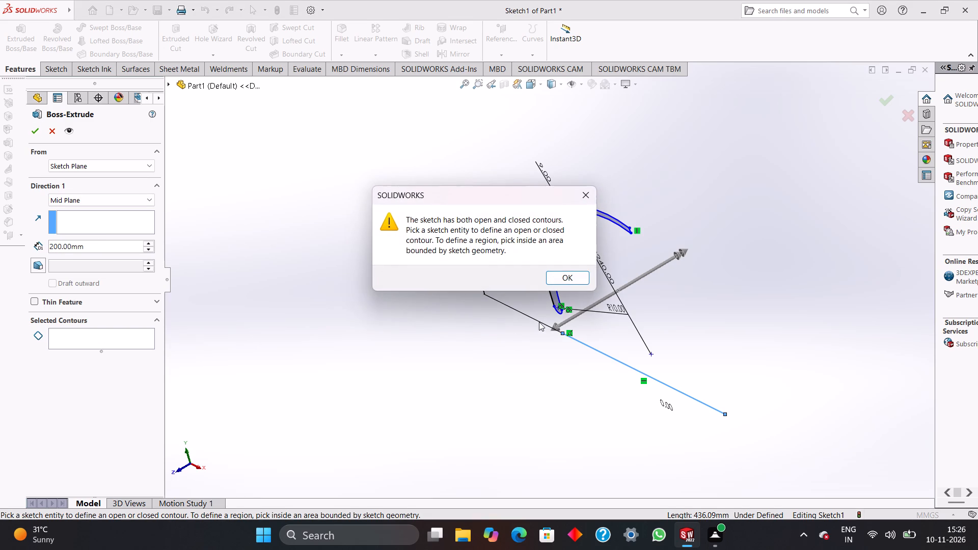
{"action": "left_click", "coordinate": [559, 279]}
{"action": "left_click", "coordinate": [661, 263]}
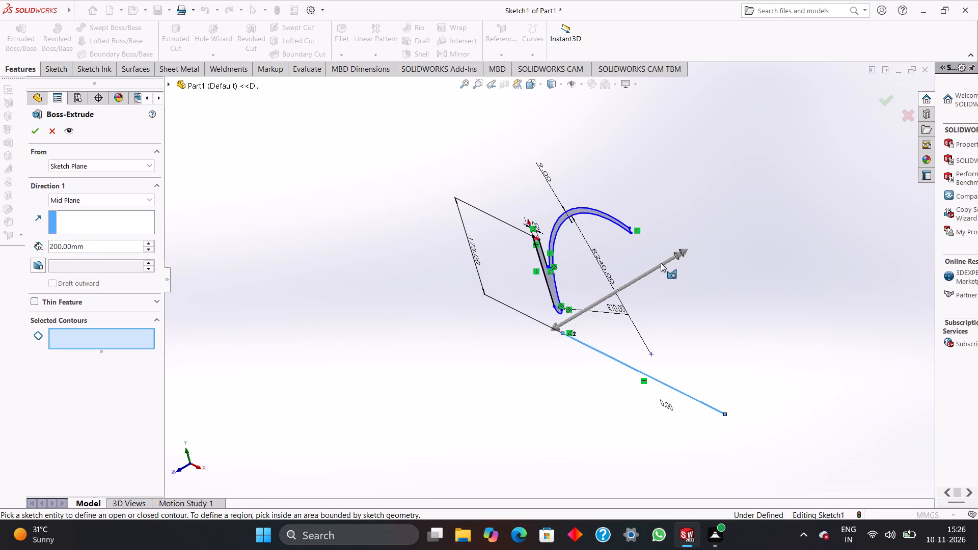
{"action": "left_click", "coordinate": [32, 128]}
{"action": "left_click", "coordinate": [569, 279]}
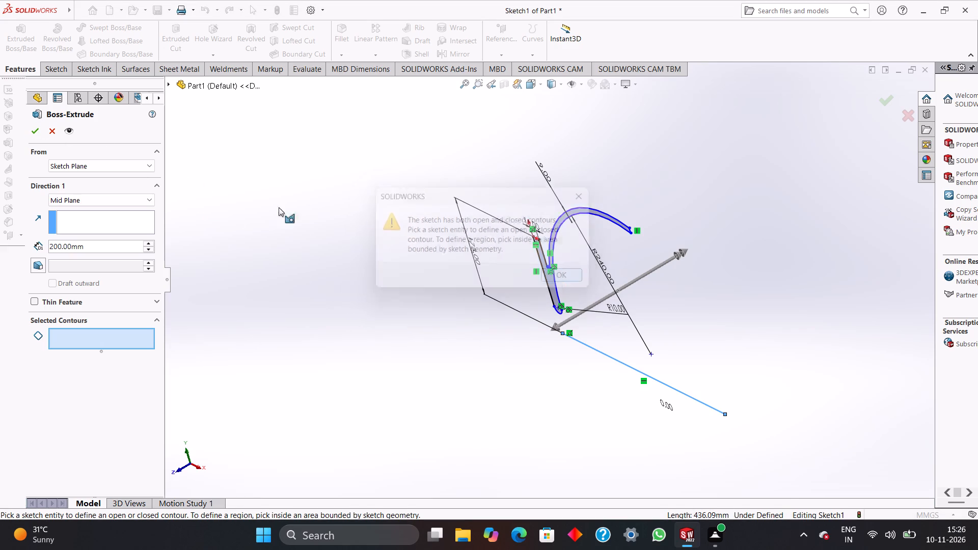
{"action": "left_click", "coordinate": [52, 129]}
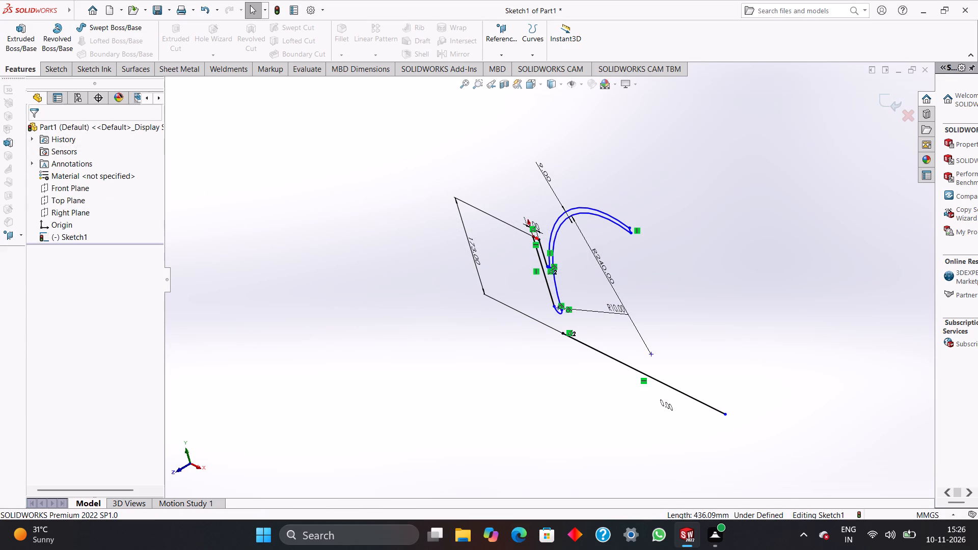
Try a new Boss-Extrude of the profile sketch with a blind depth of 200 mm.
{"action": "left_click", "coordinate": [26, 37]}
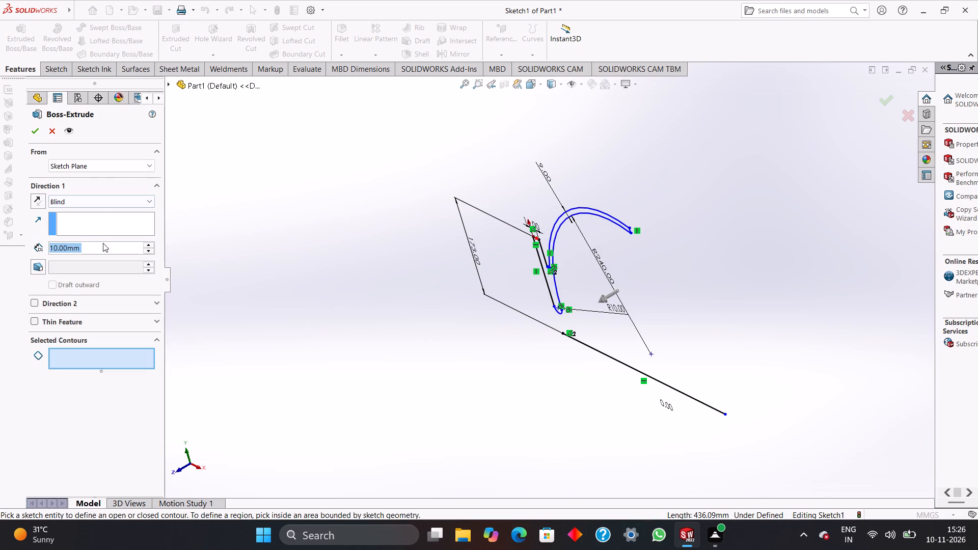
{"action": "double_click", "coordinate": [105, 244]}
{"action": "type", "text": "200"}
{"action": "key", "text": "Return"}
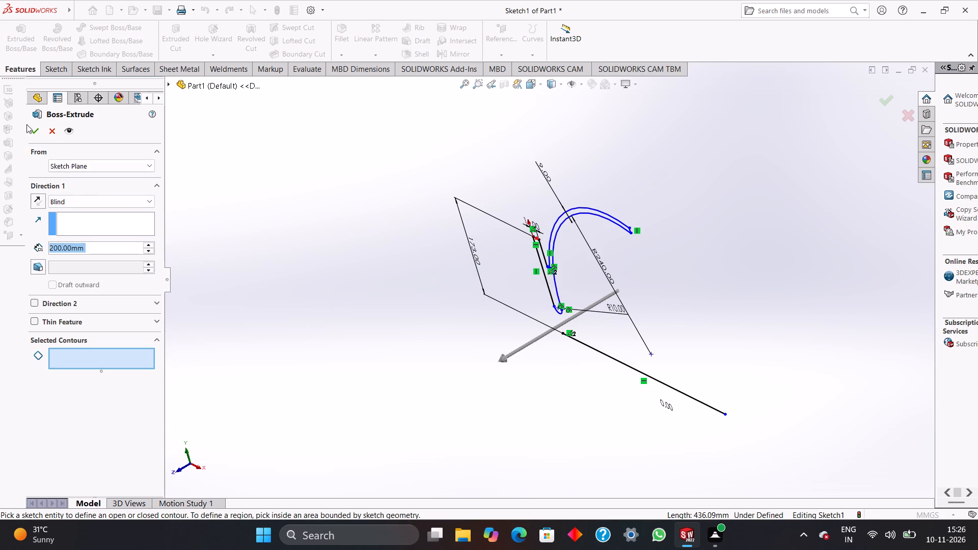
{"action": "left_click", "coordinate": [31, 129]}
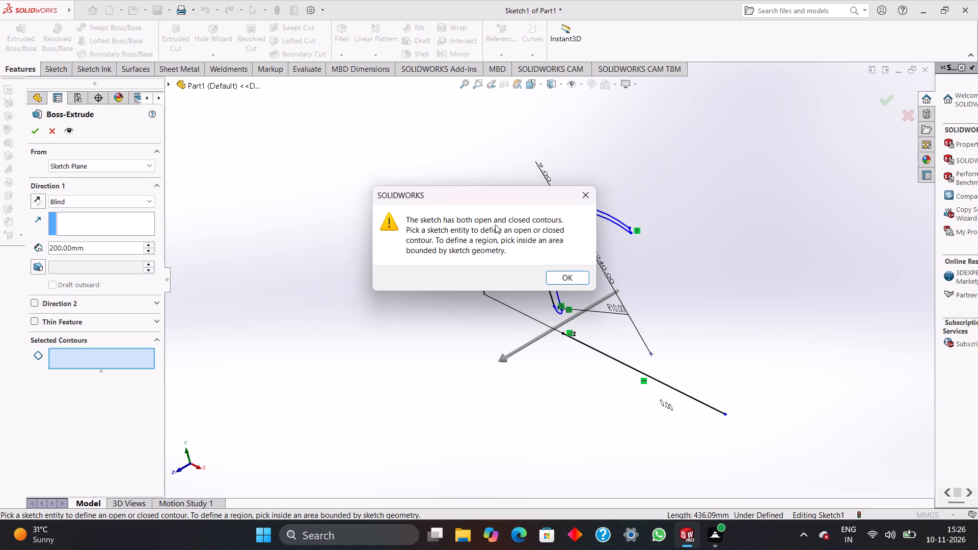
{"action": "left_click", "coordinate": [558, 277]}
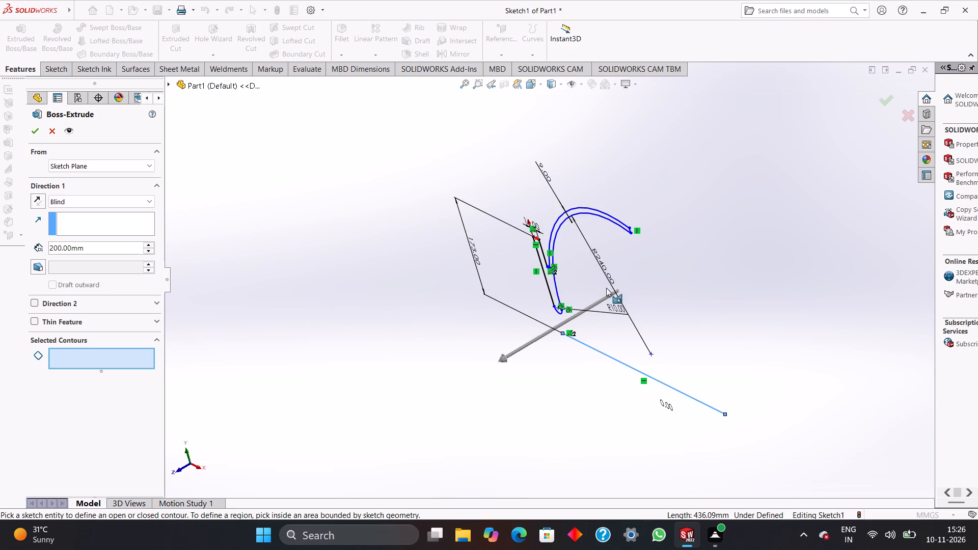
Examine the profile's top corners and rounded lower end up close for open contours, then cancel the extrusion.
{"action": "scroll", "coordinate": [554, 370], "scroll_direction": "down", "scroll_amount": 1}
{"action": "scroll", "coordinate": [614, 282], "scroll_direction": "down", "scroll_amount": 2}
{"action": "scroll", "coordinate": [574, 243], "scroll_direction": "down", "scroll_amount": 1}
{"action": "middle_click_drag", "start_coordinate": [575, 239], "coordinate": [596, 228]}
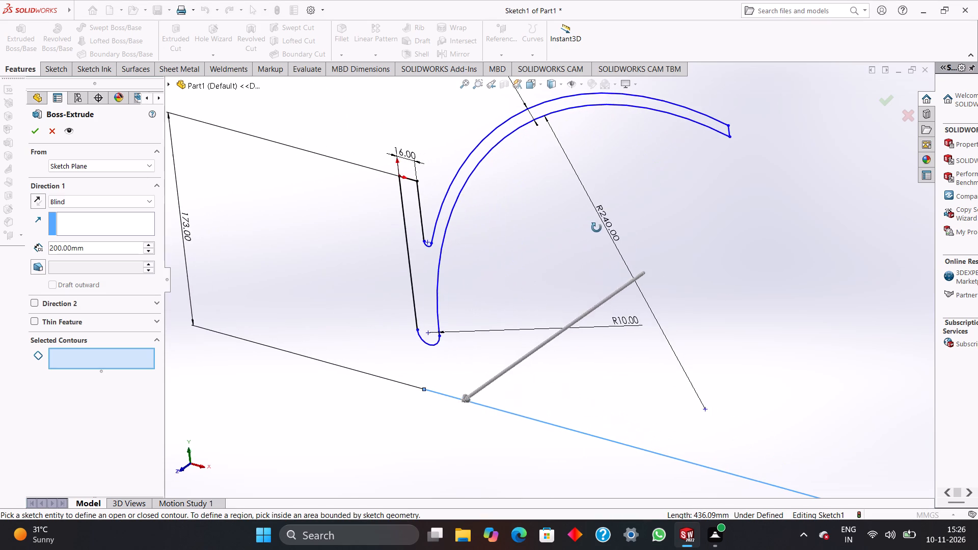
{"action": "middle_click_drag", "start_coordinate": [596, 228], "coordinate": [618, 229]}
{"action": "scroll", "coordinate": [418, 215], "scroll_direction": "down", "scroll_amount": 2}
{"action": "scroll", "coordinate": [371, 253], "scroll_direction": "down", "scroll_amount": 2}
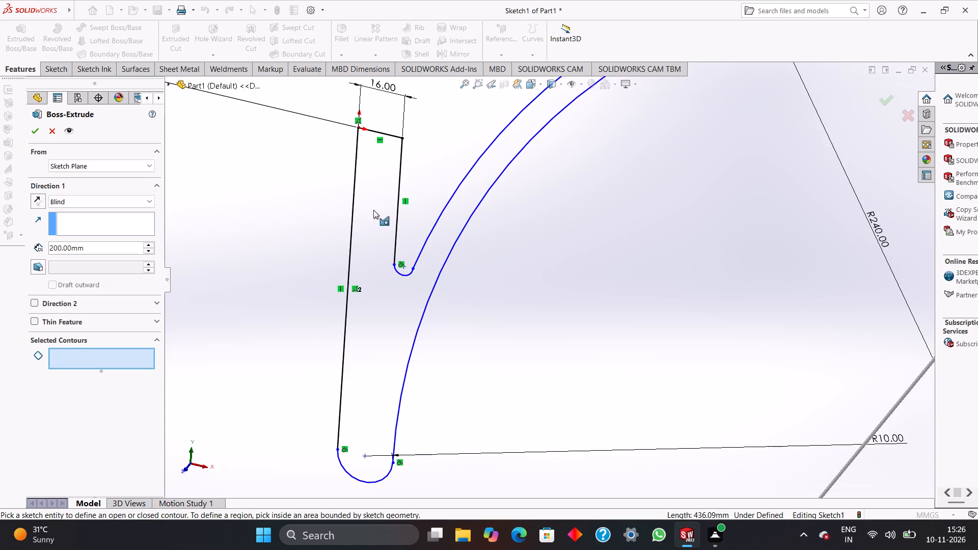
{"action": "scroll", "coordinate": [380, 183], "scroll_direction": "down", "scroll_amount": 3}
{"action": "scroll", "coordinate": [396, 101], "scroll_direction": "down", "scroll_amount": 3}
{"action": "scroll", "coordinate": [389, 147], "scroll_direction": "down", "scroll_amount": 6}
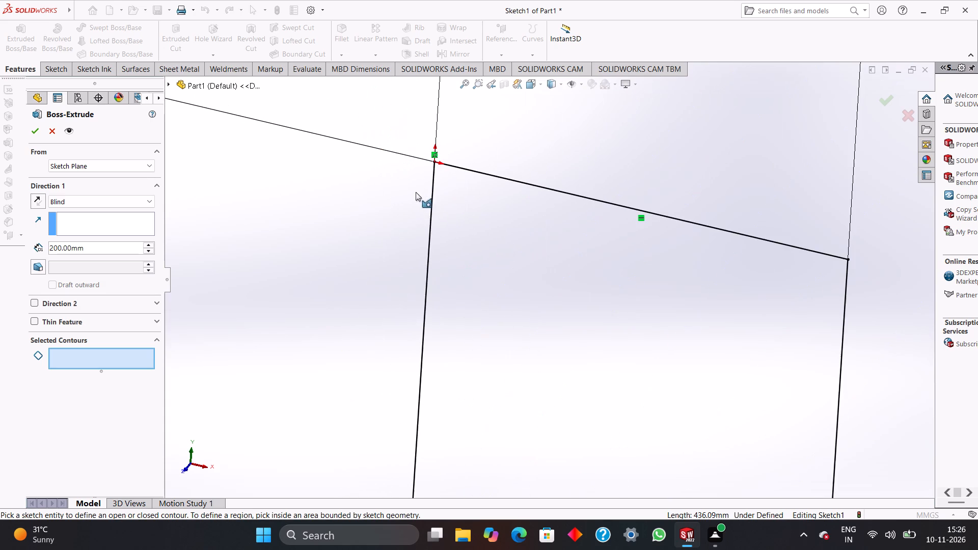
{"action": "scroll", "coordinate": [459, 201], "scroll_direction": "up", "scroll_amount": 4}
{"action": "scroll", "coordinate": [533, 267], "scroll_direction": "up", "scroll_amount": 5}
{"action": "scroll", "coordinate": [557, 423], "scroll_direction": "down", "scroll_amount": 4}
{"action": "scroll", "coordinate": [561, 420], "scroll_direction": "up", "scroll_amount": 6}
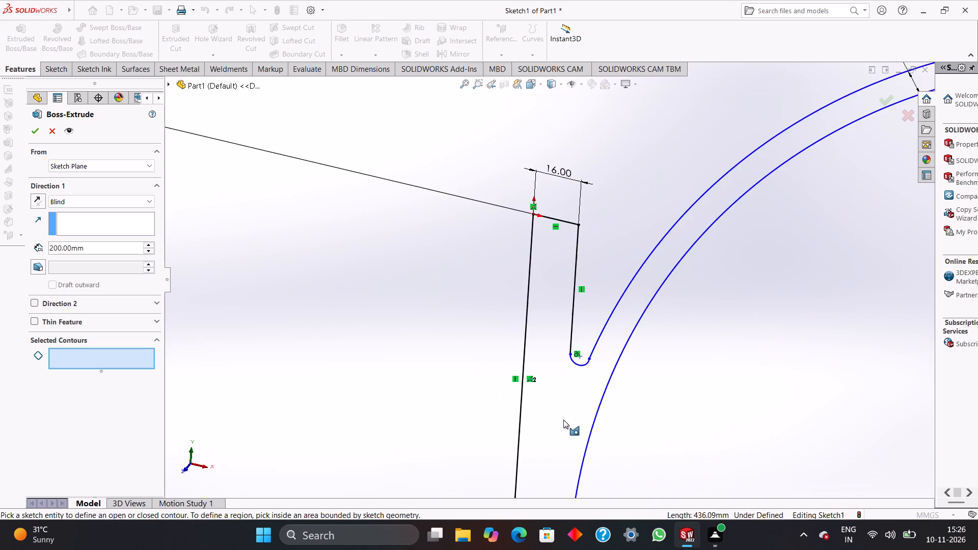
{"action": "scroll", "coordinate": [566, 420], "scroll_direction": "up", "scroll_amount": 3}
{"action": "scroll", "coordinate": [560, 399], "scroll_direction": "down", "scroll_amount": 9}
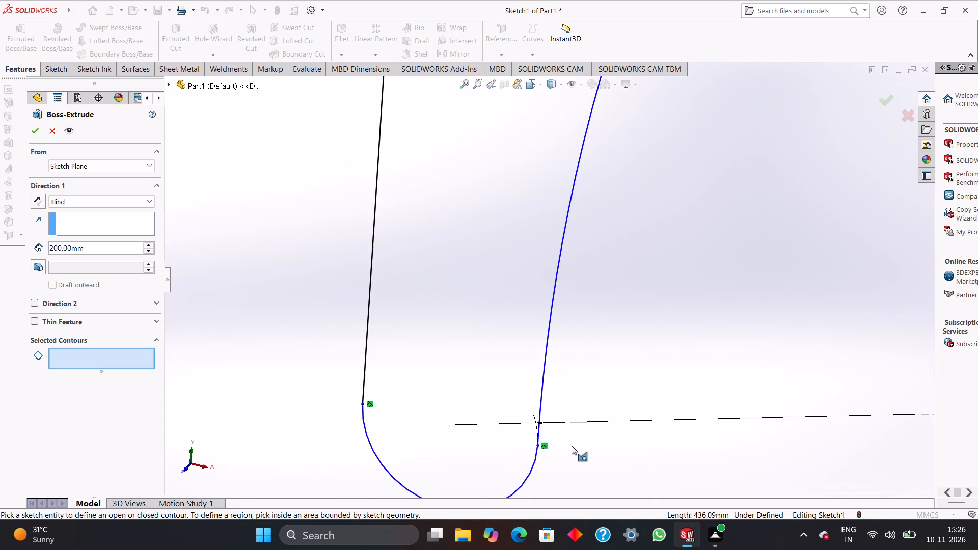
{"action": "scroll", "coordinate": [565, 451], "scroll_direction": "down", "scroll_amount": 7}
{"action": "right_click_drag", "start_coordinate": [482, 347], "coordinate": [481, 313]}
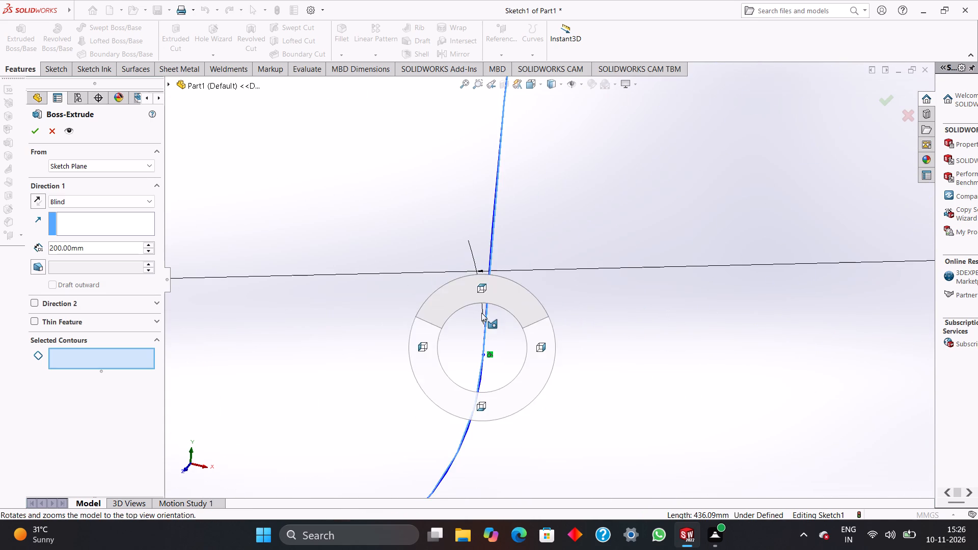
{"action": "right_click_drag", "start_coordinate": [481, 313], "coordinate": [485, 288]}
{"action": "scroll", "coordinate": [485, 288], "scroll_direction": "down", "scroll_amount": 1}
{"action": "scroll", "coordinate": [495, 309], "scroll_direction": "up", "scroll_amount": 6}
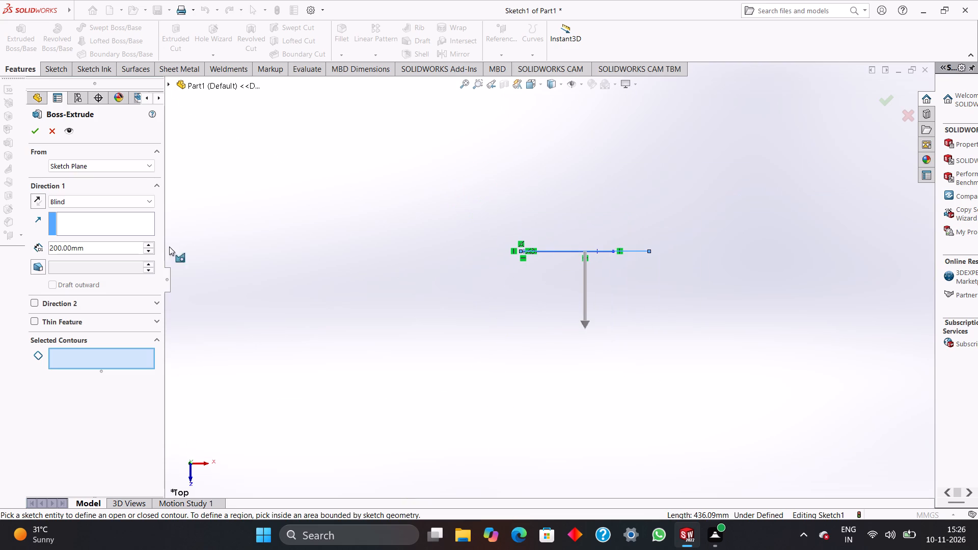
{"action": "left_click", "coordinate": [54, 130]}
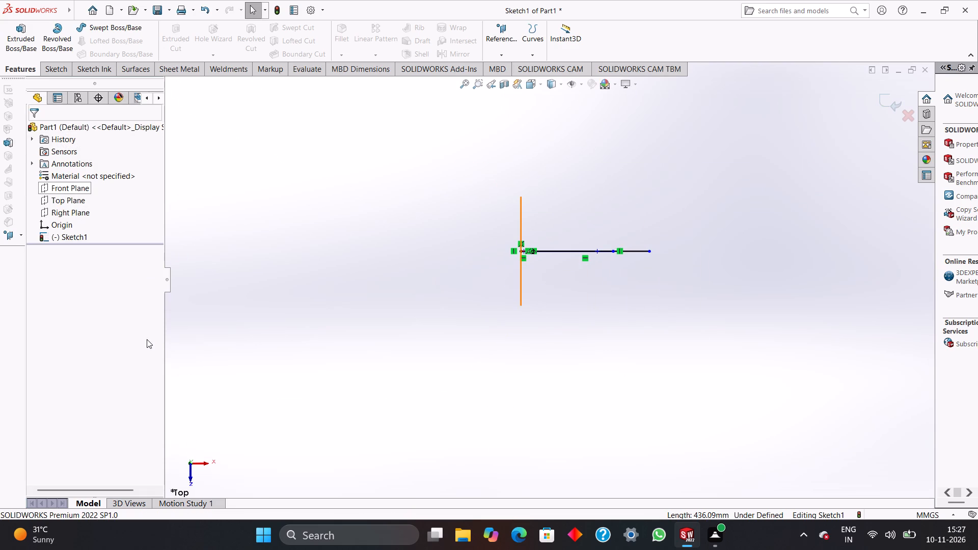
Examine the profile in isometric view, checking the corner at the origin for gaps between its lines.
{"action": "key", "text": "ctrl+7"}
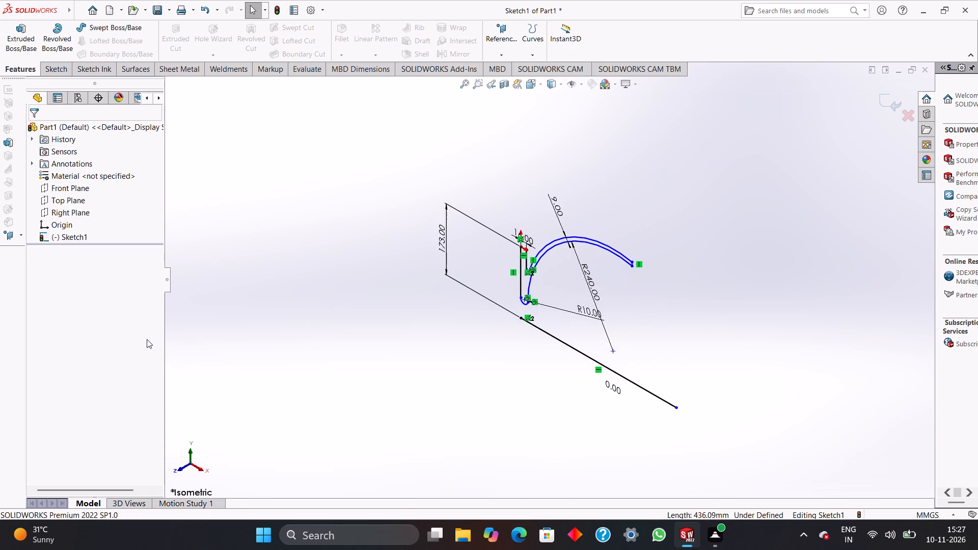
{"action": "scroll", "coordinate": [621, 249], "scroll_direction": "up", "scroll_amount": 3}
{"action": "scroll", "coordinate": [584, 254], "scroll_direction": "down", "scroll_amount": 5}
{"action": "scroll", "coordinate": [443, 268], "scroll_direction": "down", "scroll_amount": 5}
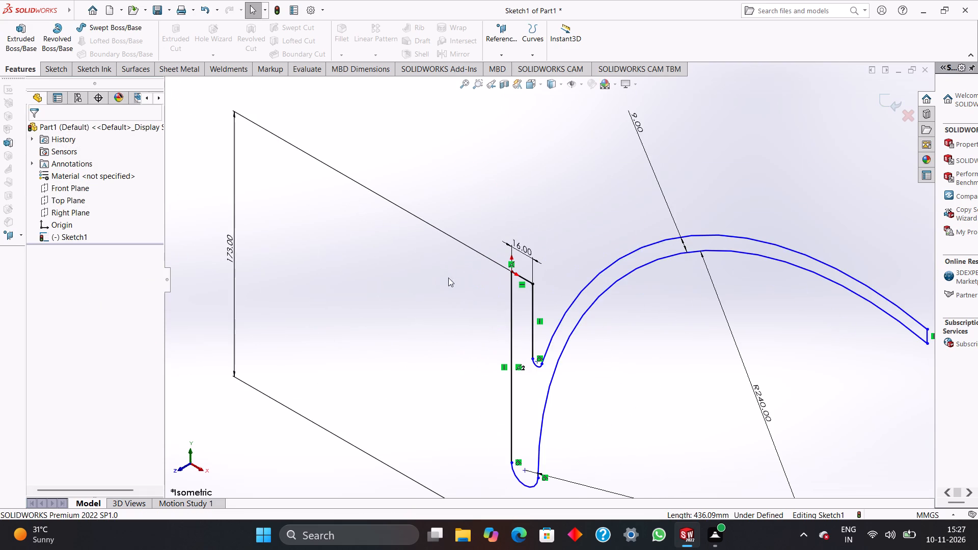
{"action": "scroll", "coordinate": [600, 292], "scroll_direction": "down", "scroll_amount": 1}
{"action": "scroll", "coordinate": [589, 338], "scroll_direction": "down", "scroll_amount": 2}
{"action": "scroll", "coordinate": [440, 260], "scroll_direction": "down", "scroll_amount": 4}
{"action": "scroll", "coordinate": [492, 208], "scroll_direction": "down", "scroll_amount": 3}
{"action": "scroll", "coordinate": [499, 202], "scroll_direction": "up", "scroll_amount": 5}
{"action": "scroll", "coordinate": [519, 238], "scroll_direction": "up", "scroll_amount": 1}
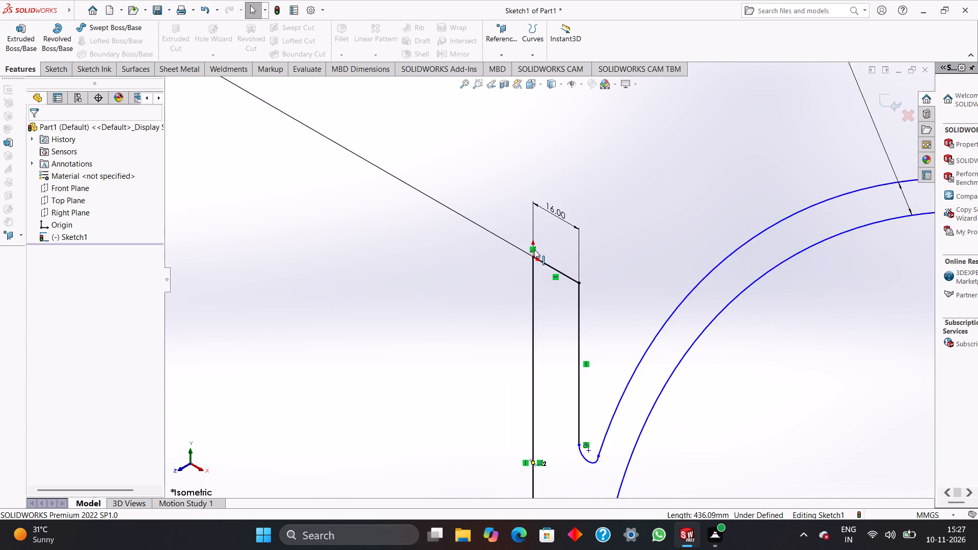
{"action": "scroll", "coordinate": [539, 256], "scroll_direction": "down", "scroll_amount": 17}
{"action": "scroll", "coordinate": [438, 187], "scroll_direction": "down", "scroll_amount": 5}
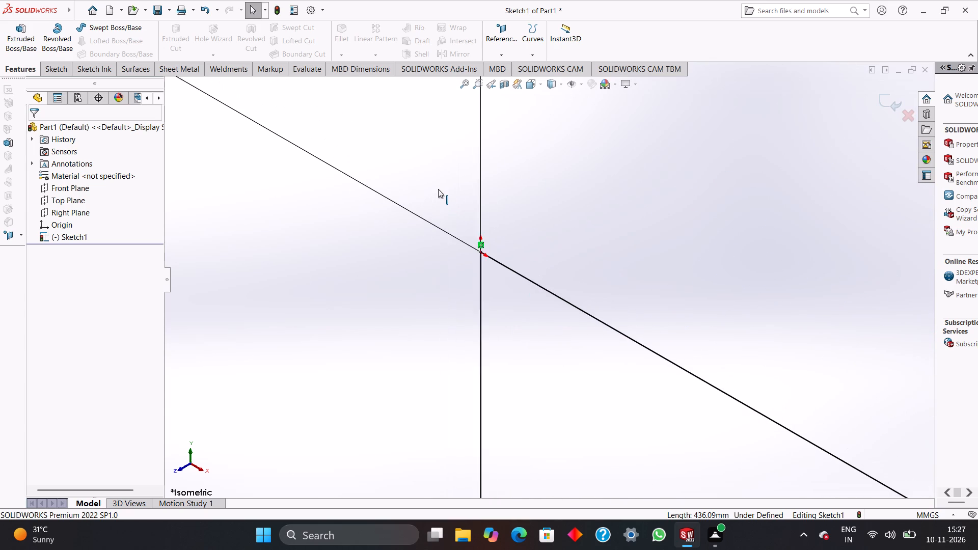
{"action": "scroll", "coordinate": [479, 257], "scroll_direction": "down", "scroll_amount": 9}
{"action": "scroll", "coordinate": [543, 291], "scroll_direction": "down", "scroll_amount": 5}
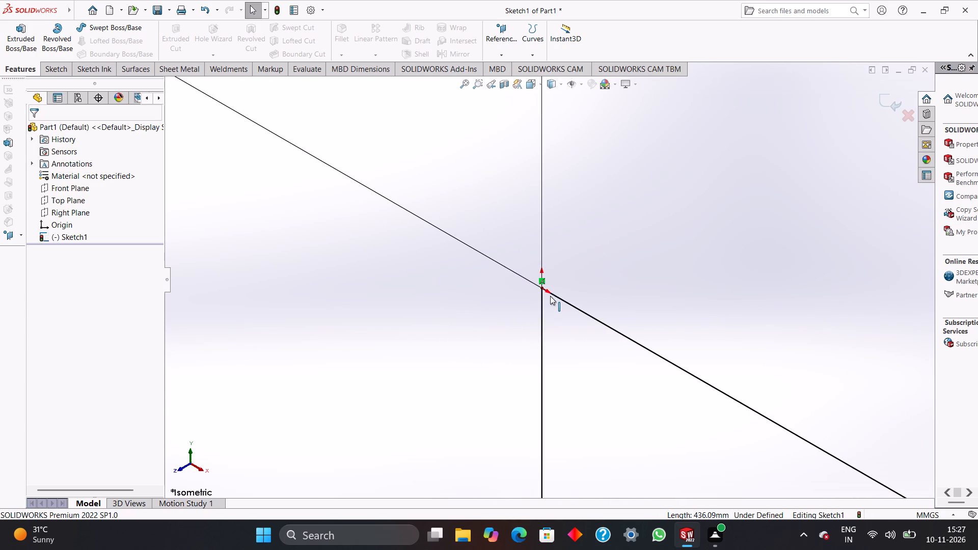
{"action": "scroll", "coordinate": [550, 296], "scroll_direction": "up", "scroll_amount": 20}
{"action": "scroll", "coordinate": [550, 296], "scroll_direction": "up", "scroll_amount": 13}
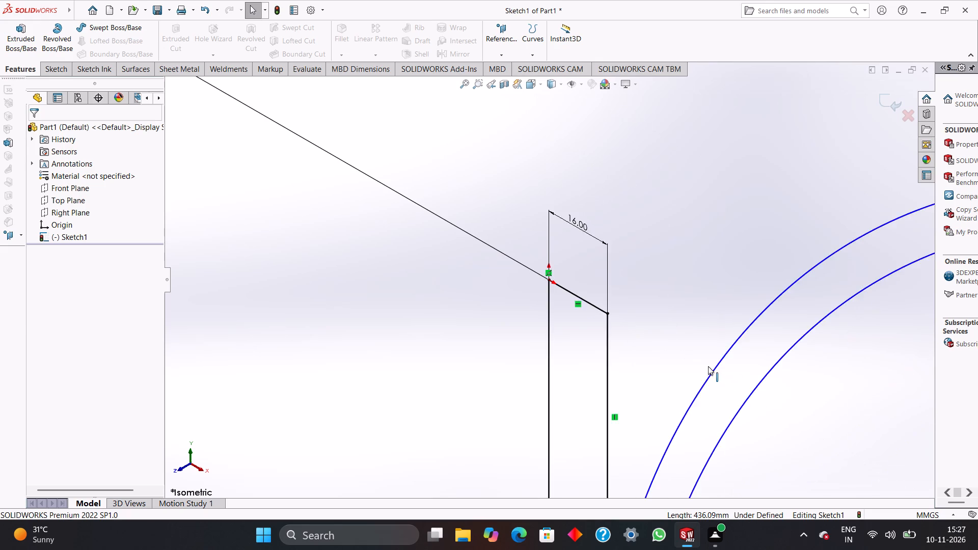
Delete the R10 radius dimension from the arc at the profile's lower end.
{"action": "scroll", "coordinate": [703, 369], "scroll_direction": "up", "scroll_amount": 6}
{"action": "scroll", "coordinate": [568, 424], "scroll_direction": "down", "scroll_amount": 12}
{"action": "scroll", "coordinate": [611, 381], "scroll_direction": "down", "scroll_amount": 6}
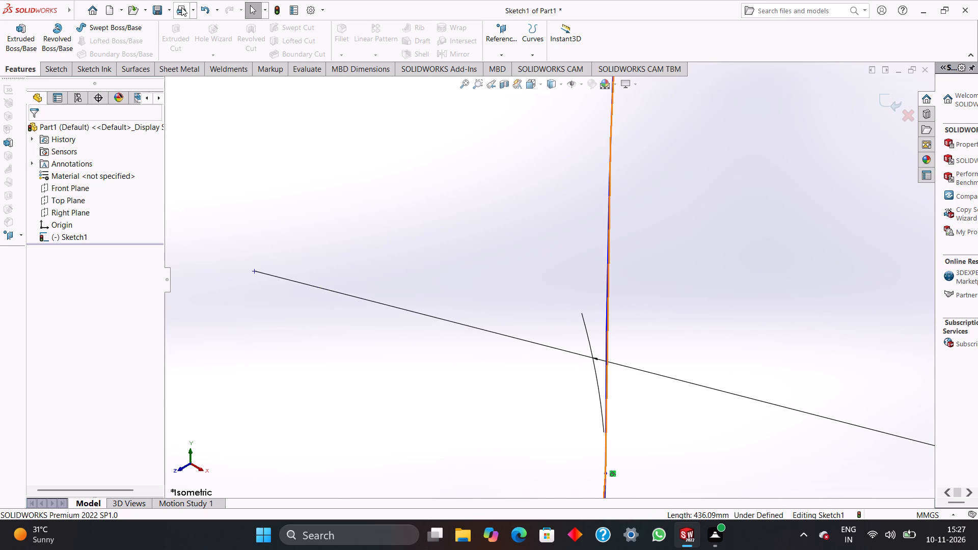
{"action": "right_click", "coordinate": [588, 337]}
{"action": "left_click", "coordinate": [607, 409]}
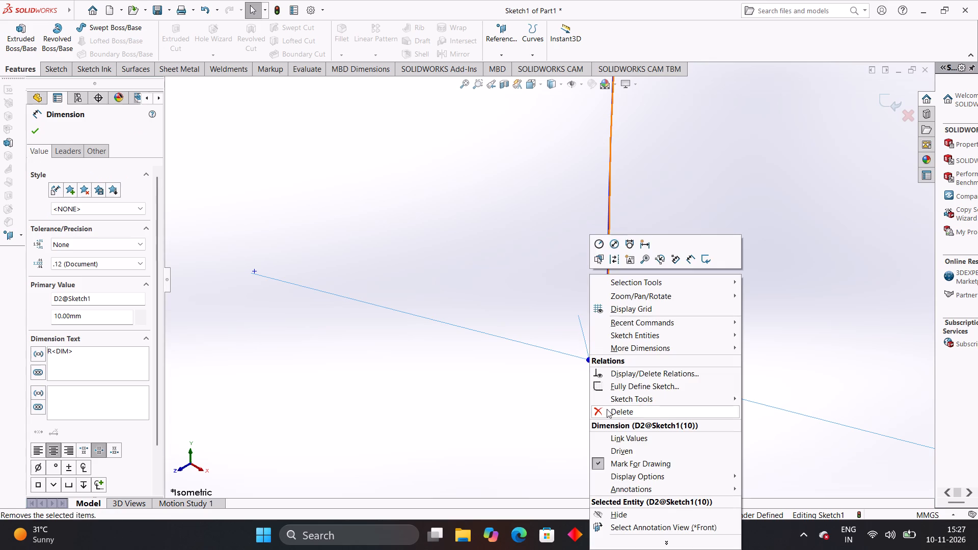
Exit the profile sketch, keeping its changes.
{"action": "scroll", "coordinate": [587, 321], "scroll_direction": "down", "scroll_amount": 2}
{"action": "scroll", "coordinate": [590, 322], "scroll_direction": "up", "scroll_amount": 15}
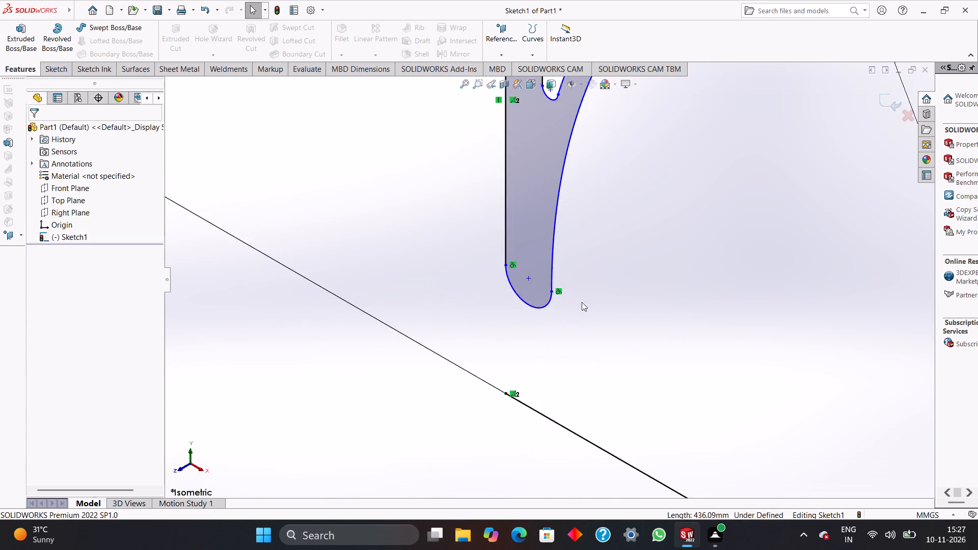
{"action": "scroll", "coordinate": [582, 302], "scroll_direction": "up", "scroll_amount": 7}
{"action": "scroll", "coordinate": [648, 197], "scroll_direction": "up", "scroll_amount": 2}
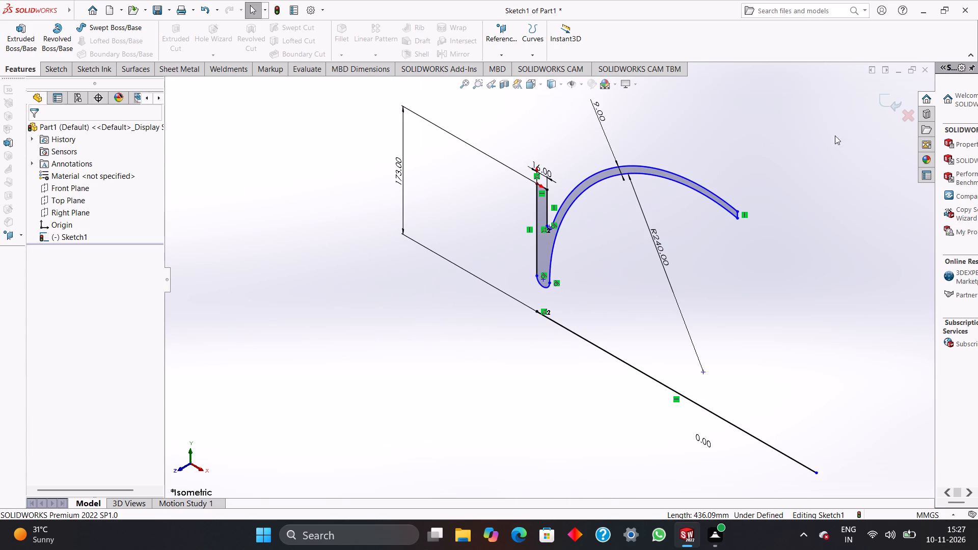
{"action": "left_click", "coordinate": [891, 105]}
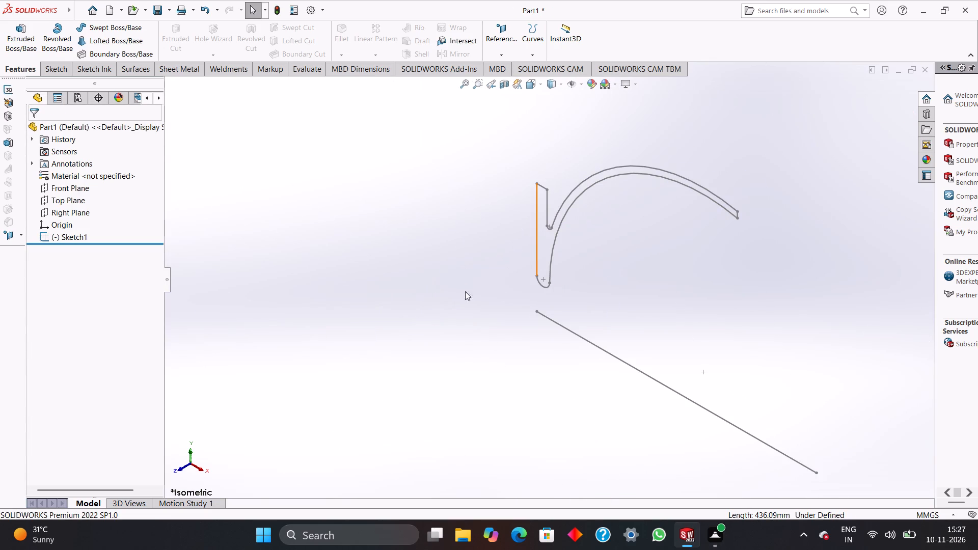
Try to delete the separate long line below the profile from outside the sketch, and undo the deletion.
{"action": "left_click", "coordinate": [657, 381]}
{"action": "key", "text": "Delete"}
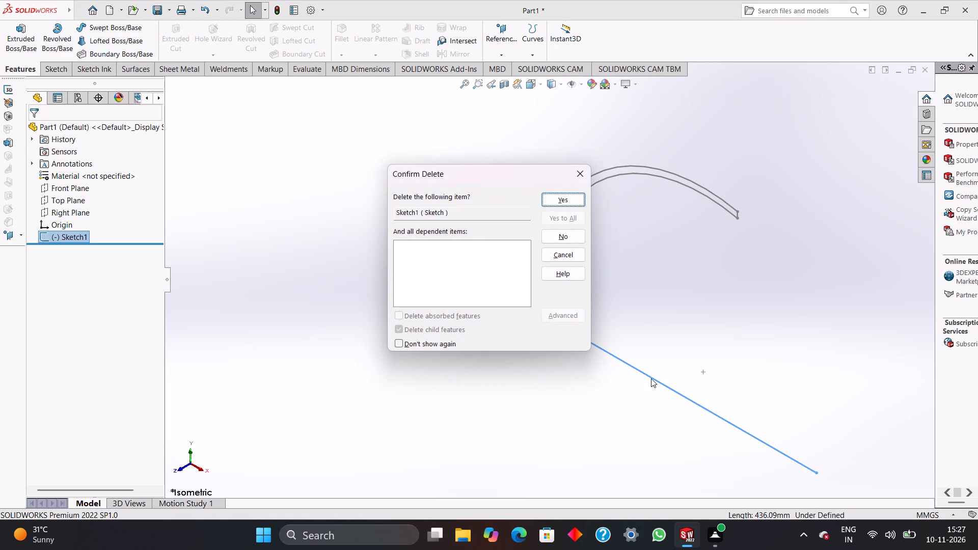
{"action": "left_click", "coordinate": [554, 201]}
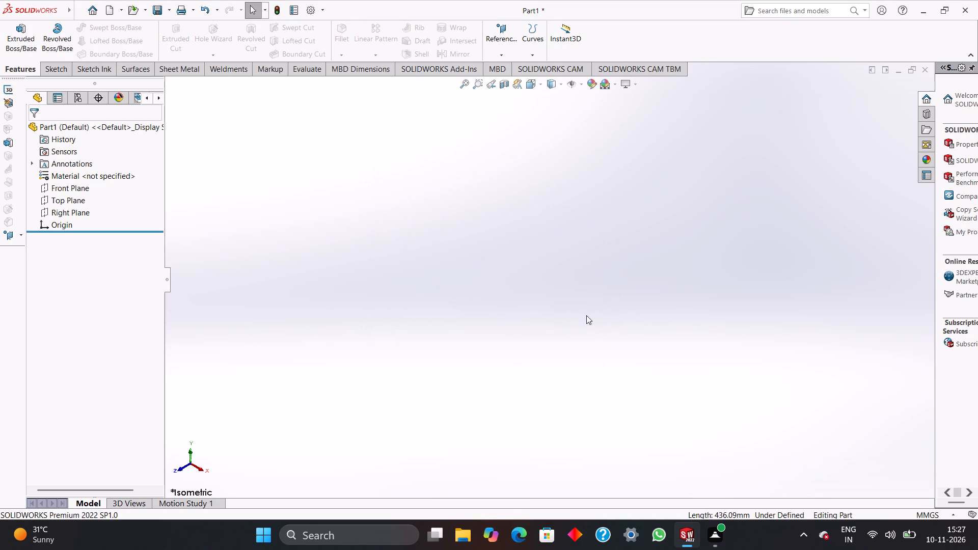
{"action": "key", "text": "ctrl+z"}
Reopen the existing profile sketch for editing by picking its separate long line.
{"action": "left_click", "coordinate": [53, 67]}
{"action": "left_click", "coordinate": [26, 46]}
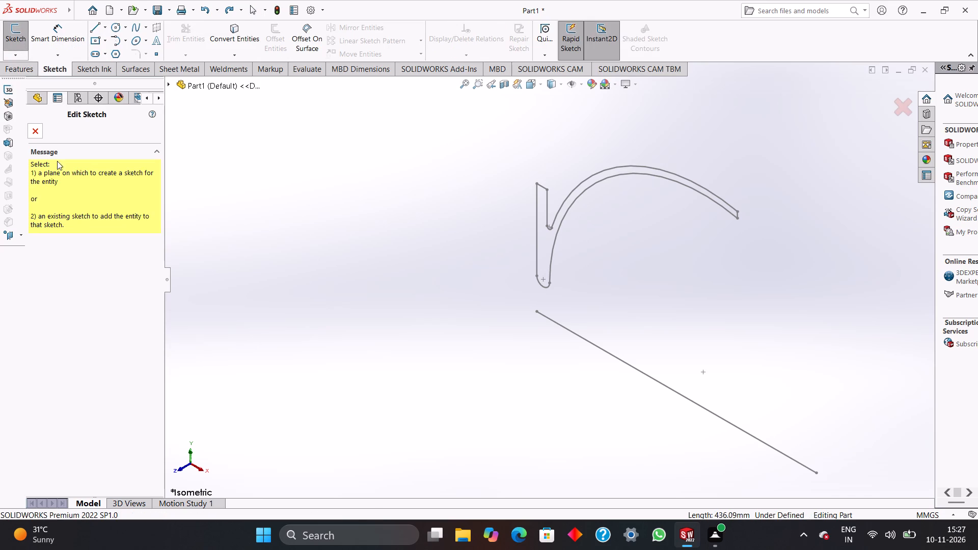
{"action": "left_click", "coordinate": [705, 408]}
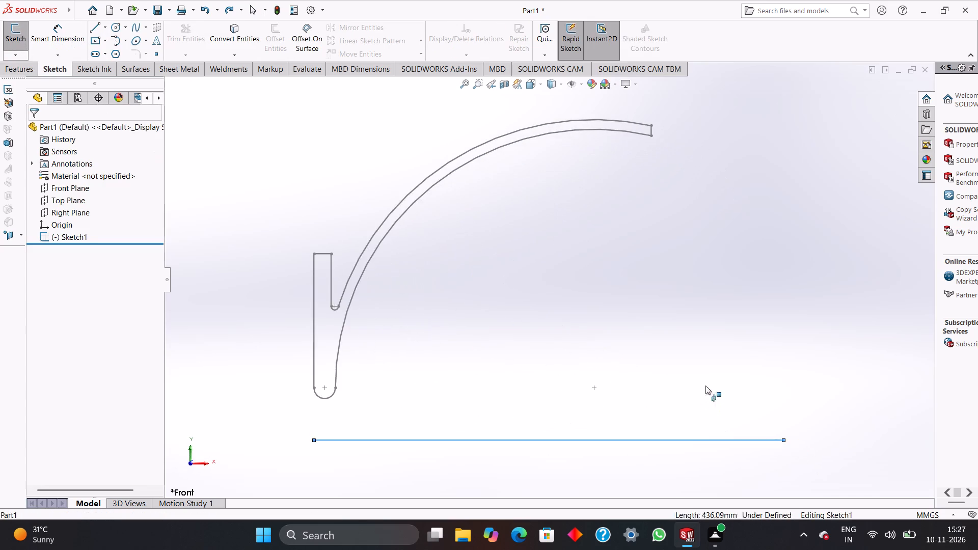
Delete the separate long horizontal line below the profile despite its associated dimensions, and exit the sketch.
{"action": "left_click", "coordinate": [675, 441]}
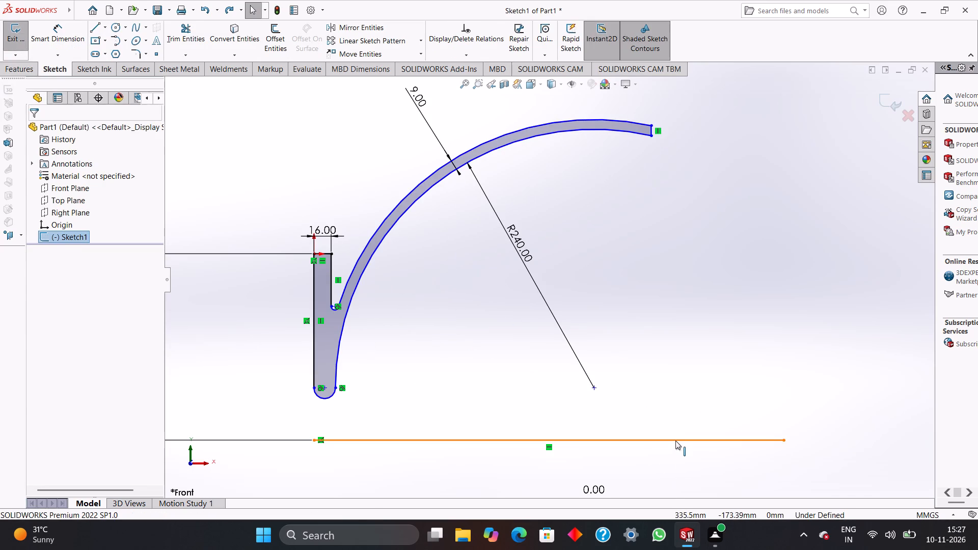
{"action": "key", "text": "Delete"}
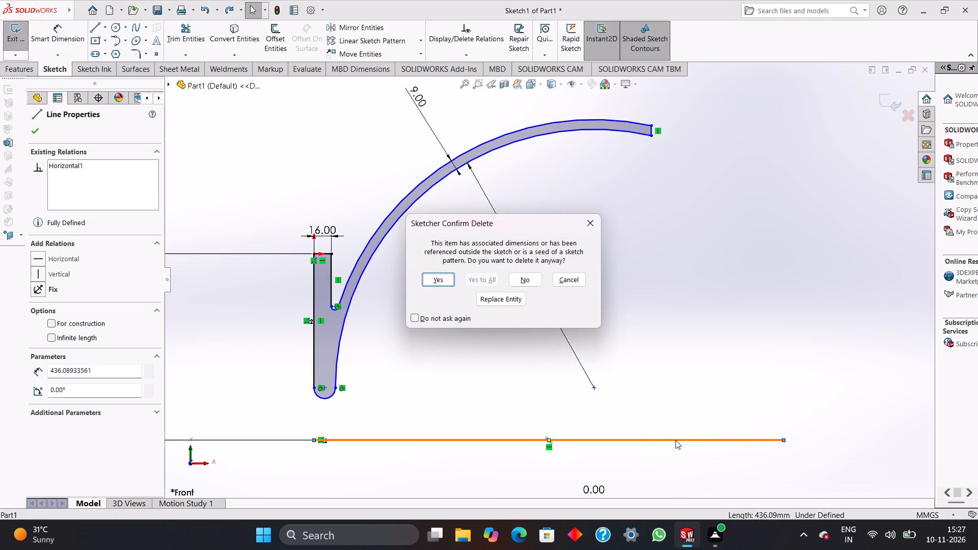
{"action": "left_click", "coordinate": [427, 286]}
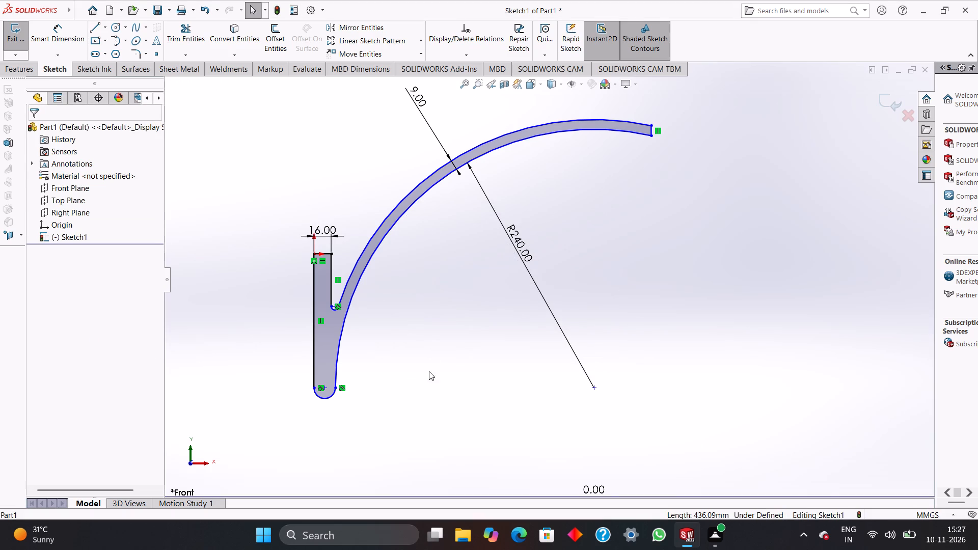
{"action": "left_click", "coordinate": [887, 111]}
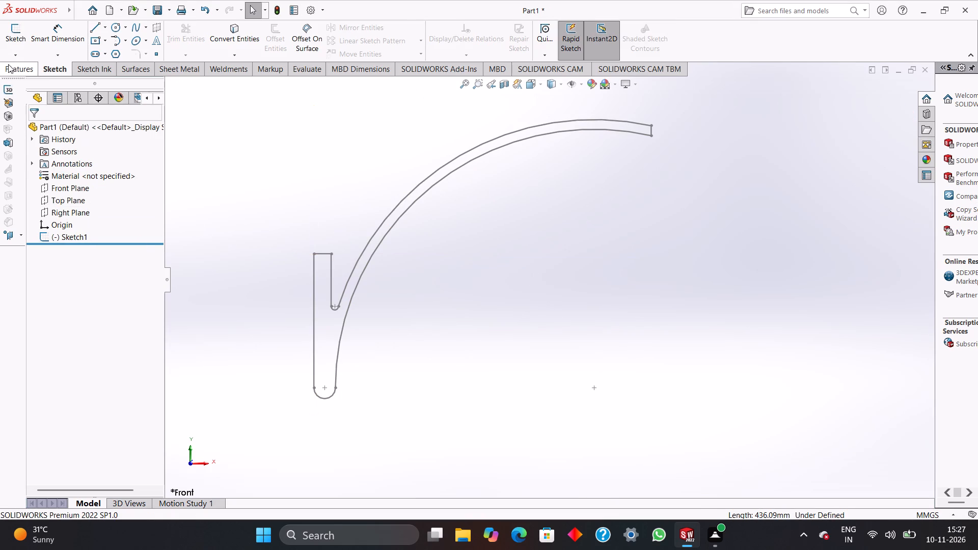
Extrude the closed profile sketch as a blind boss with a depth of 200 mm.
{"action": "left_click", "coordinate": [11, 69]}
{"action": "left_click", "coordinate": [25, 35]}
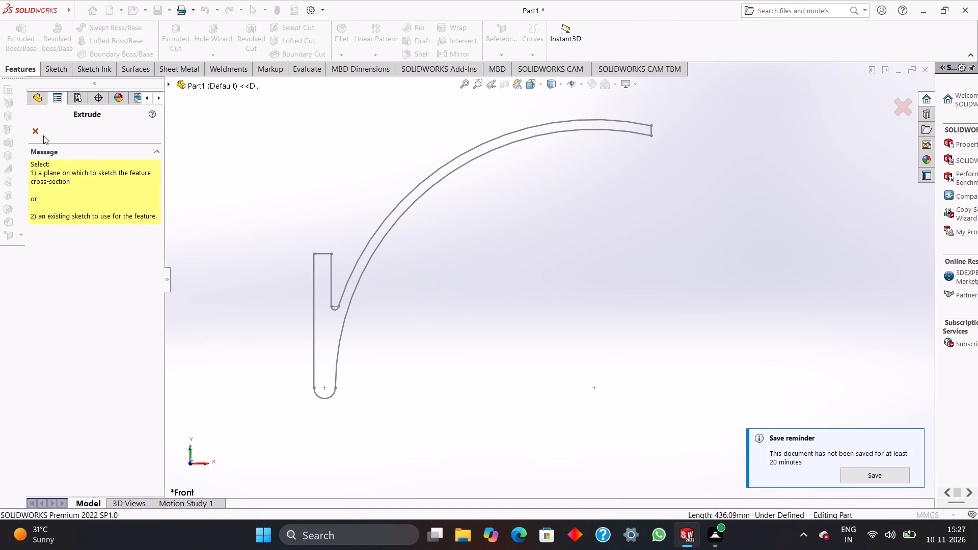
{"action": "left_click", "coordinate": [326, 314]}
{"action": "left_click_drag", "start_coordinate": [328, 321], "coordinate": [328, 327]}
{"action": "left_click", "coordinate": [319, 336]}
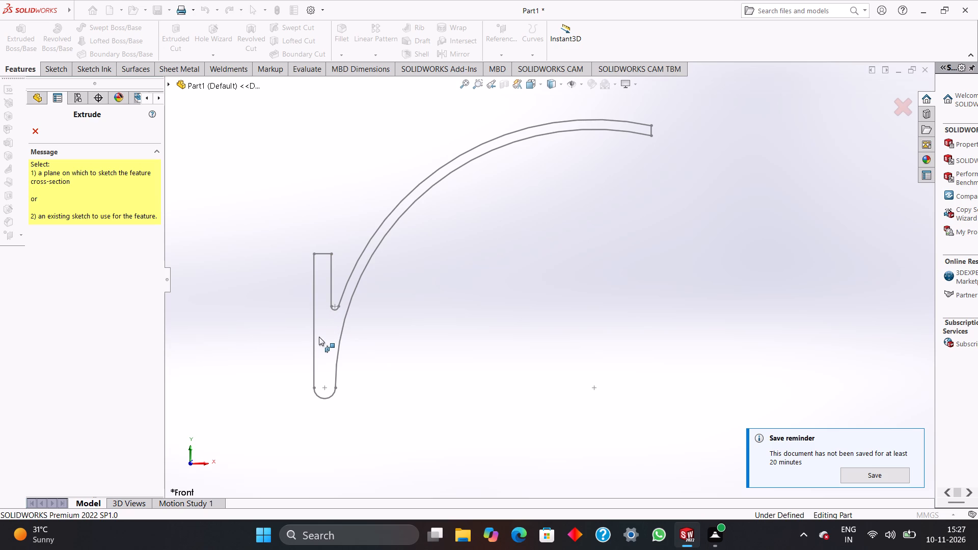
{"action": "left_click", "coordinate": [315, 339]}
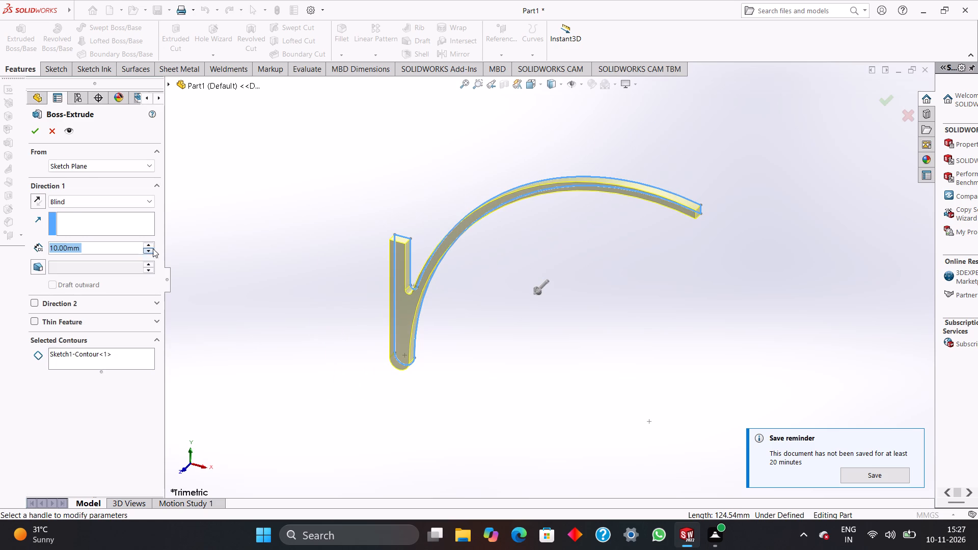
{"action": "left_click", "coordinate": [75, 246]}
{"action": "double_click", "coordinate": [77, 246]}
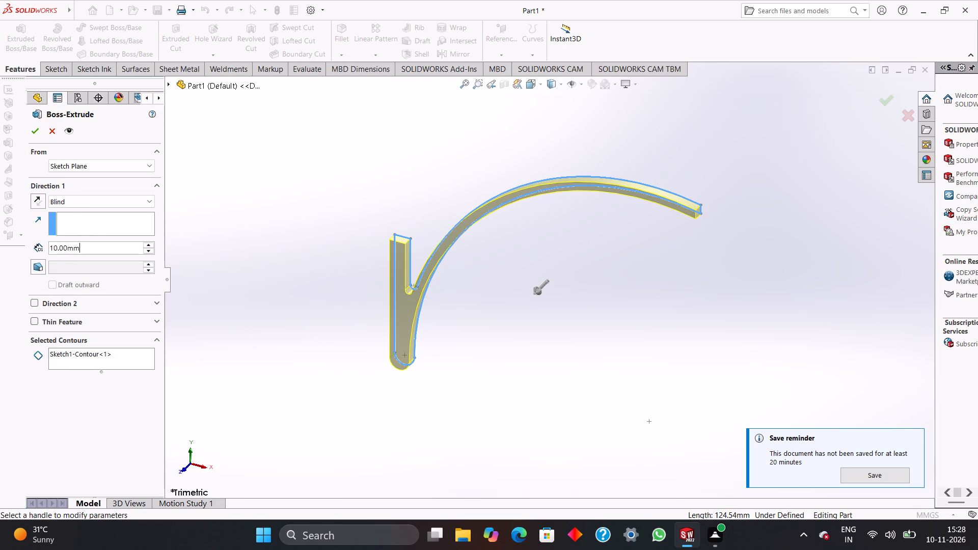
{"action": "double_click", "coordinate": [80, 248]}
{"action": "type", "text": "200"}
{"action": "key", "text": "Return"}
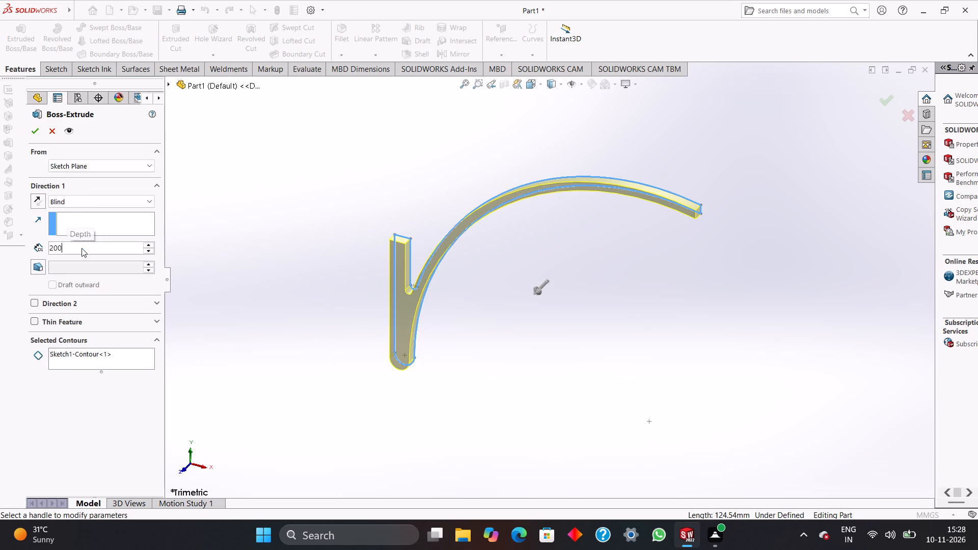
{"action": "left_click", "coordinate": [34, 129]}
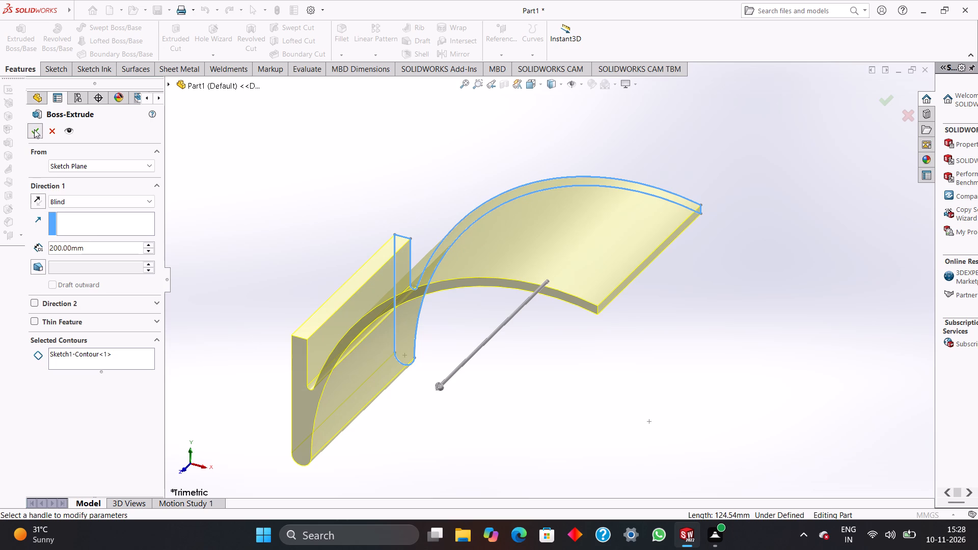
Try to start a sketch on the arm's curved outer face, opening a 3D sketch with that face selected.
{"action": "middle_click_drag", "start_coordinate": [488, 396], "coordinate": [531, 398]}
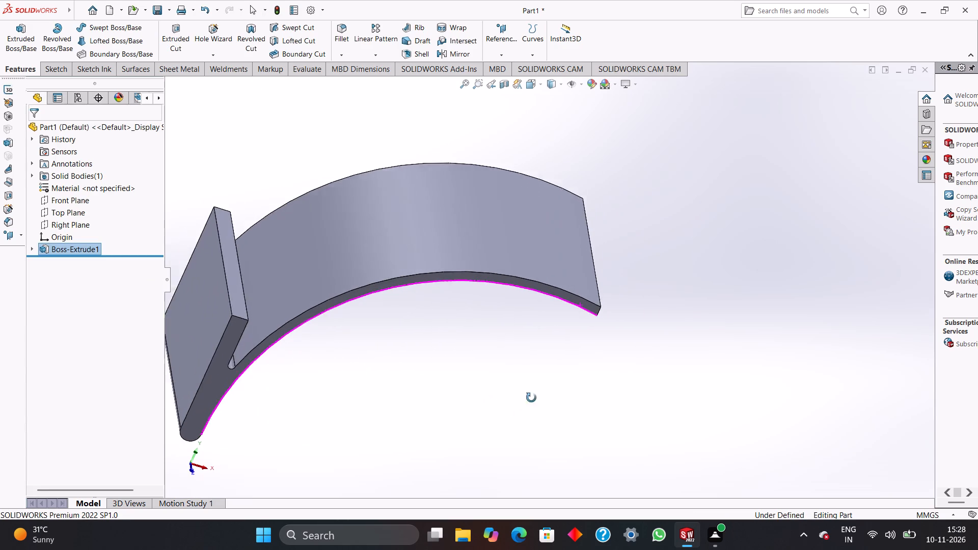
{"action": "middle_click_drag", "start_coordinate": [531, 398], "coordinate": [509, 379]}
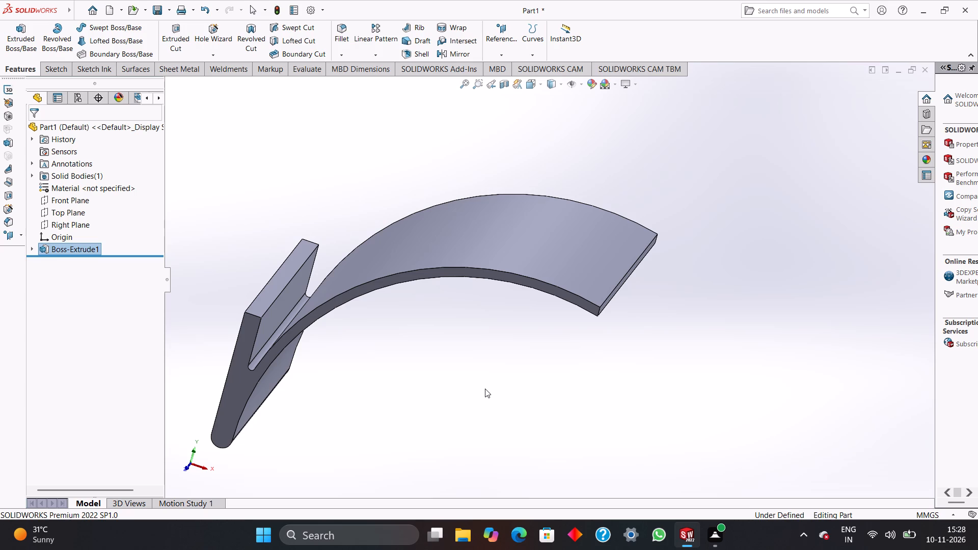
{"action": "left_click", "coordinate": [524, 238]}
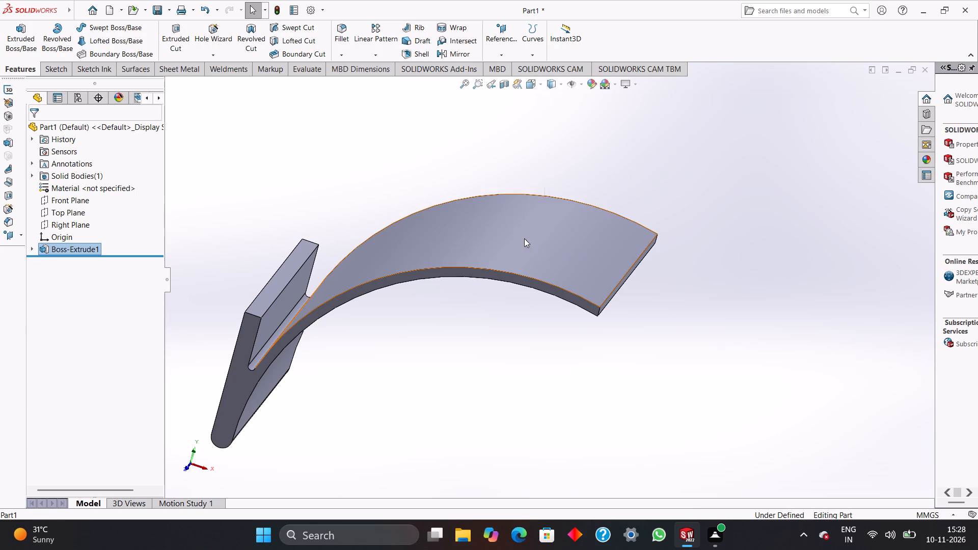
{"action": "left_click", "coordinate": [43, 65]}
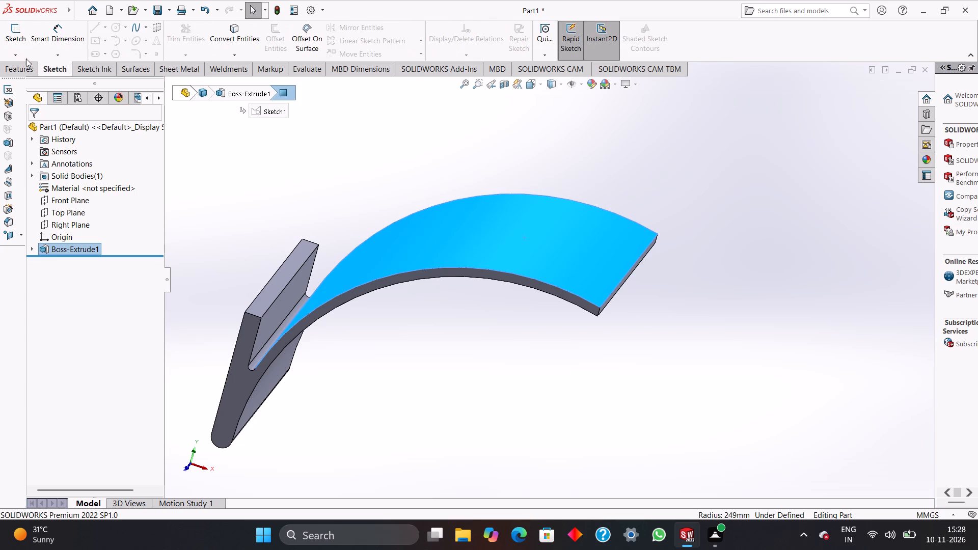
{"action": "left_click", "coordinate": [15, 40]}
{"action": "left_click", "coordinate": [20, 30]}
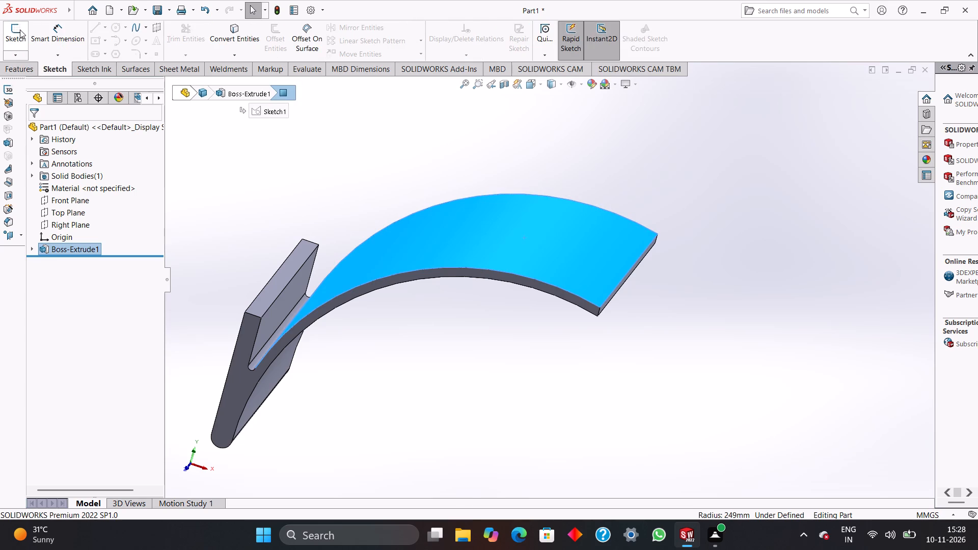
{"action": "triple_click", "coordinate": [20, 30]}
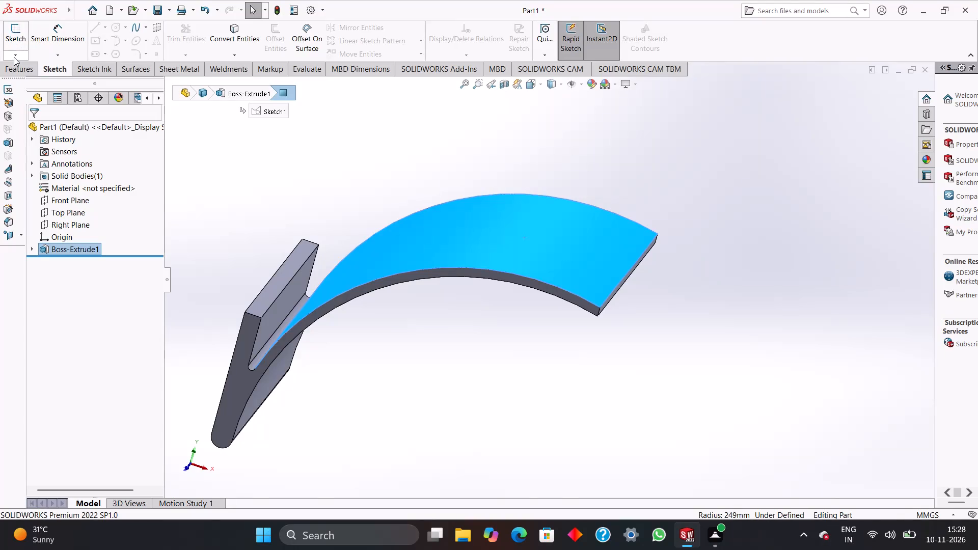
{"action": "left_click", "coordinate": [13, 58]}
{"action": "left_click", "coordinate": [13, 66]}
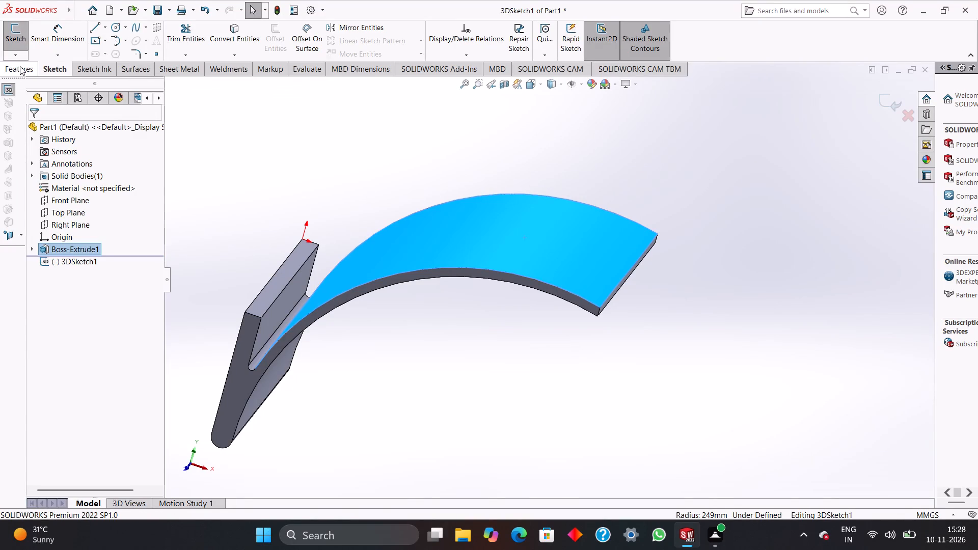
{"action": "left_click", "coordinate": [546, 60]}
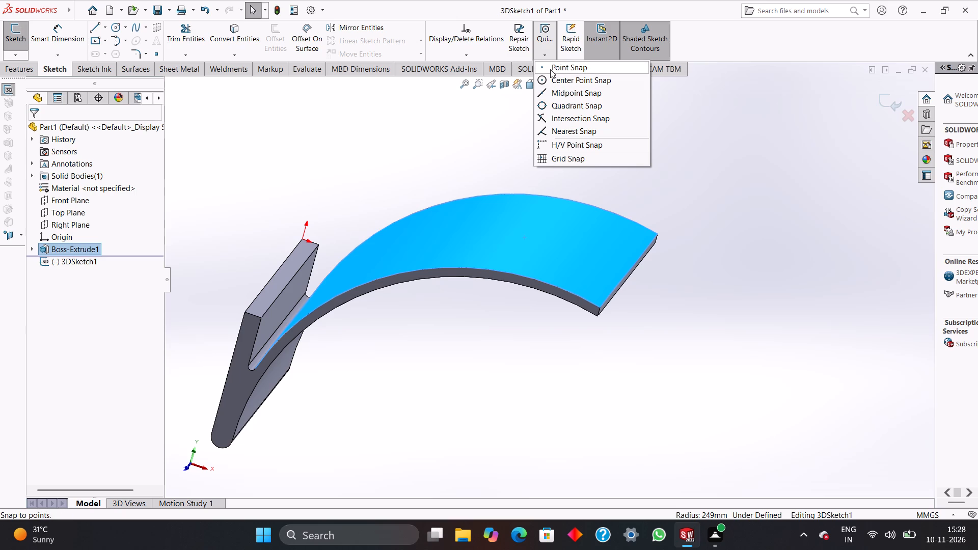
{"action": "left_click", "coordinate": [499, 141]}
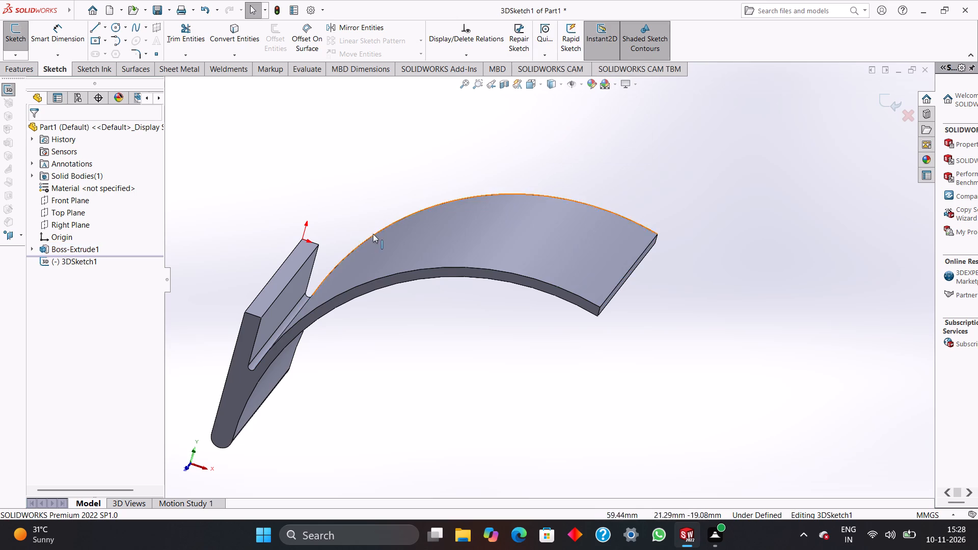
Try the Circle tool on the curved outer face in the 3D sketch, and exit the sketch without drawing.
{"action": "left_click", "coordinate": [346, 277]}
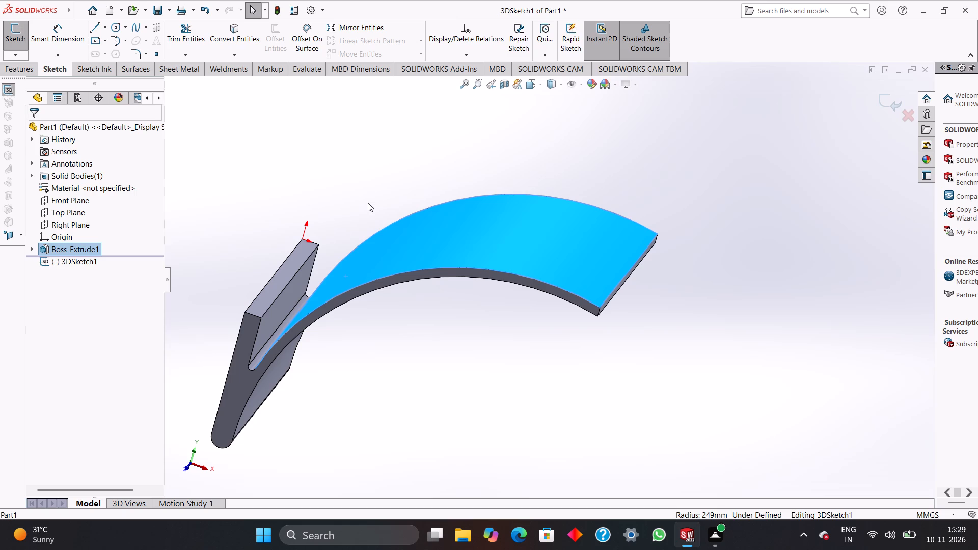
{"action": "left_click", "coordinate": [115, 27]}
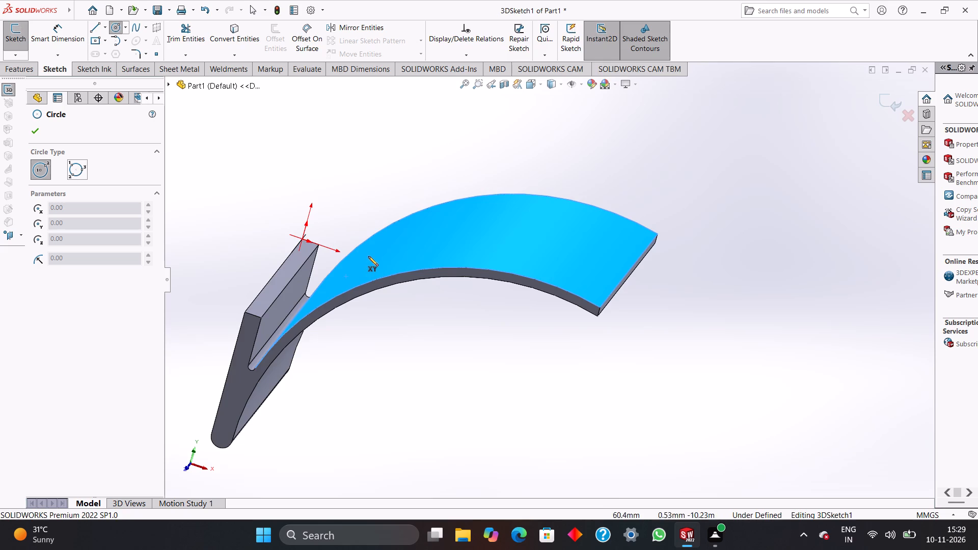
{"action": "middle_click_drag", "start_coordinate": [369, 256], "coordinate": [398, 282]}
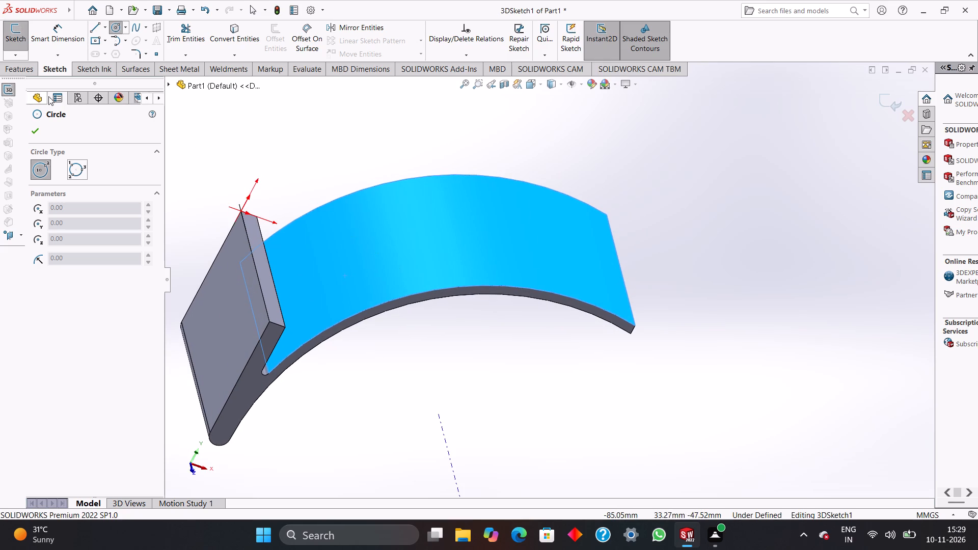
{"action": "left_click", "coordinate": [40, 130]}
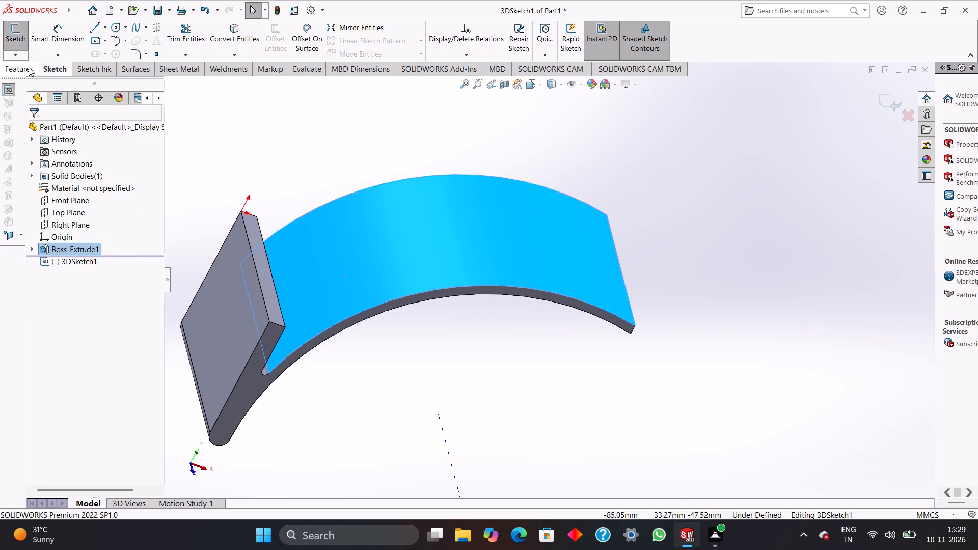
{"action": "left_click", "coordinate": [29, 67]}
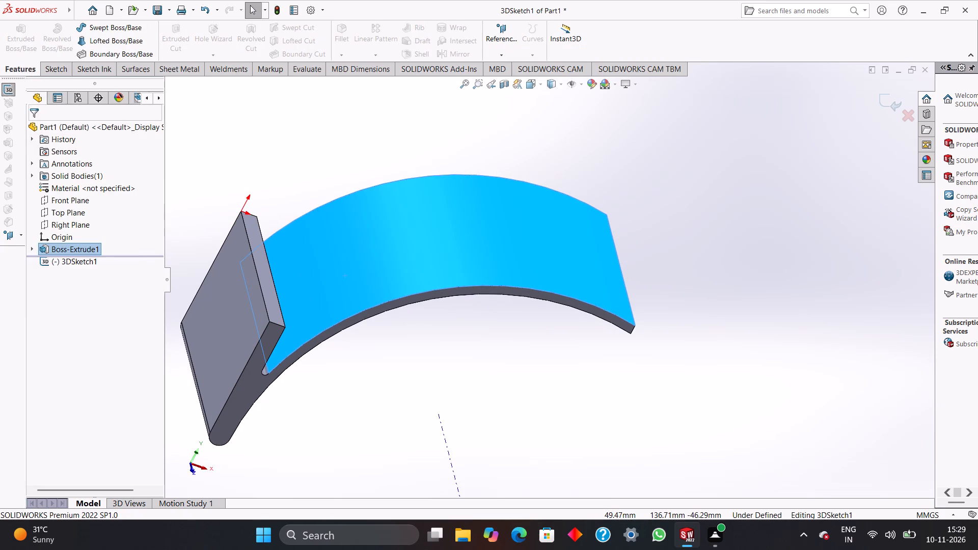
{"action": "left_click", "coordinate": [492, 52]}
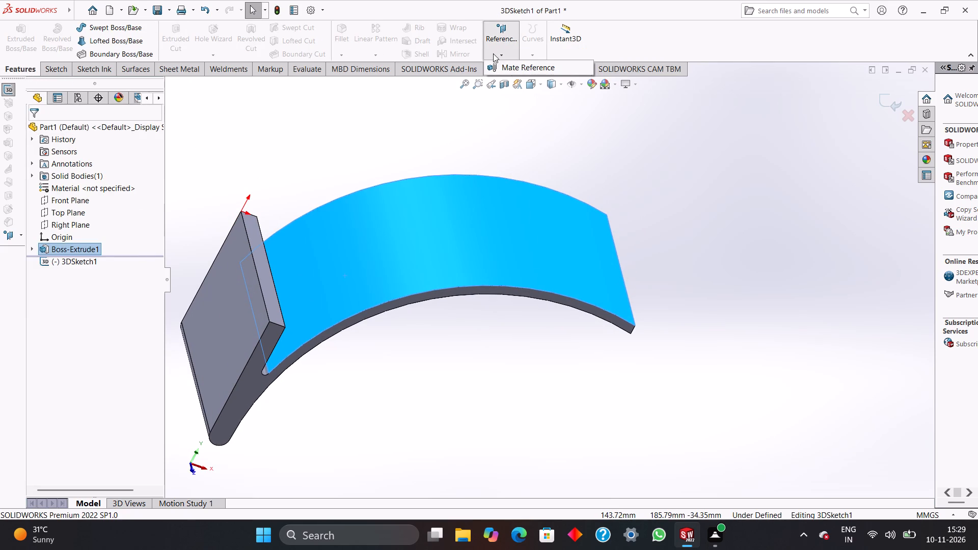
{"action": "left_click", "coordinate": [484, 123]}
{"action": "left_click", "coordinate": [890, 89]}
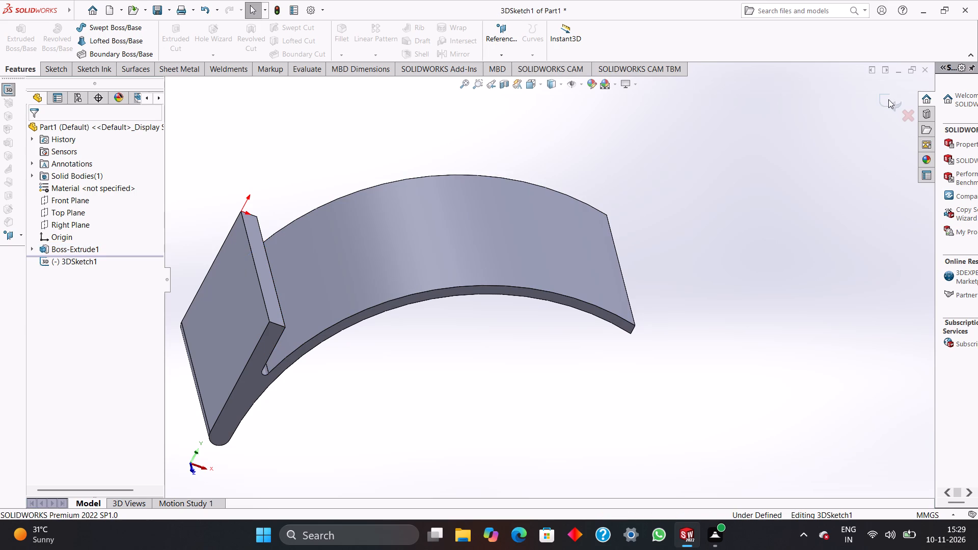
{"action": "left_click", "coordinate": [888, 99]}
Start a reference plane with the body's flat, profile-shaped end face as the first reference.
{"action": "left_click", "coordinate": [508, 59]}
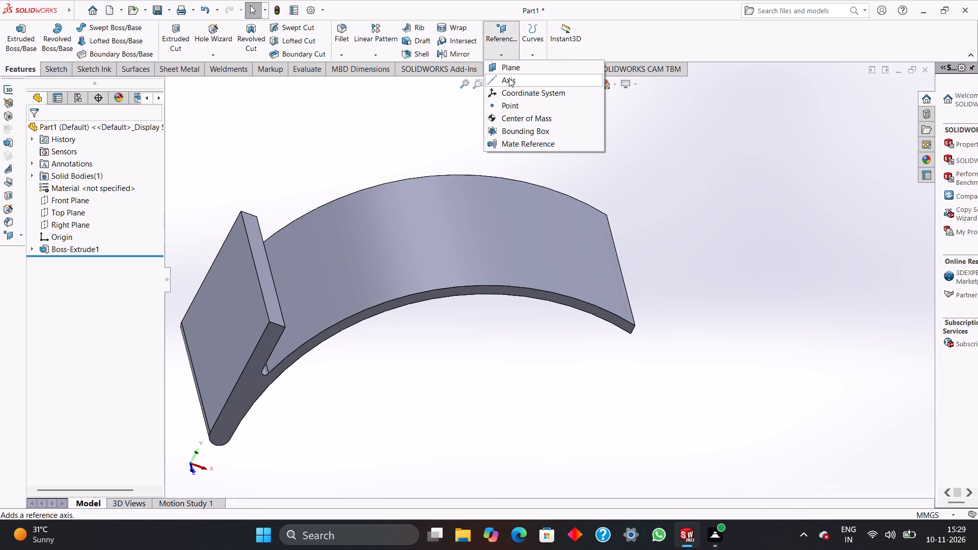
{"action": "left_click", "coordinate": [509, 69]}
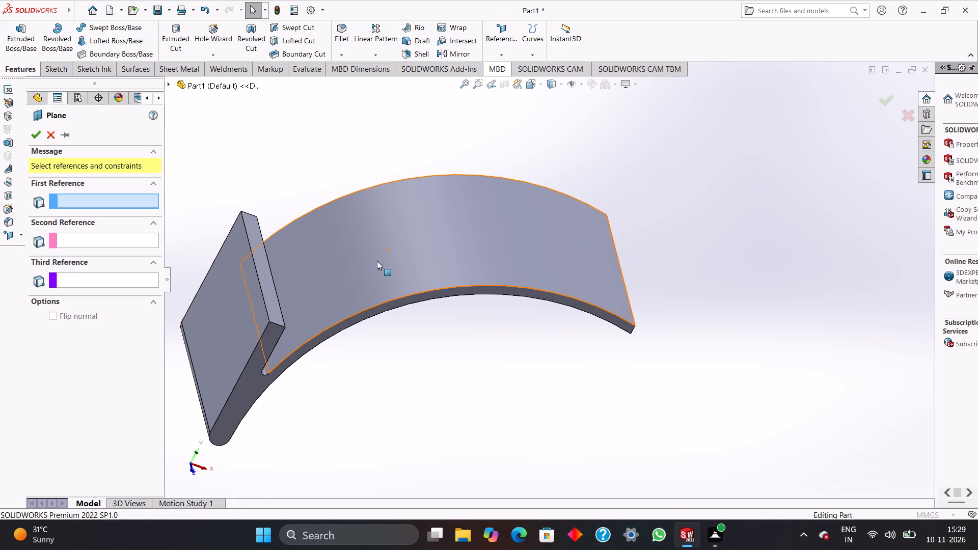
{"action": "left_click", "coordinate": [249, 389]}
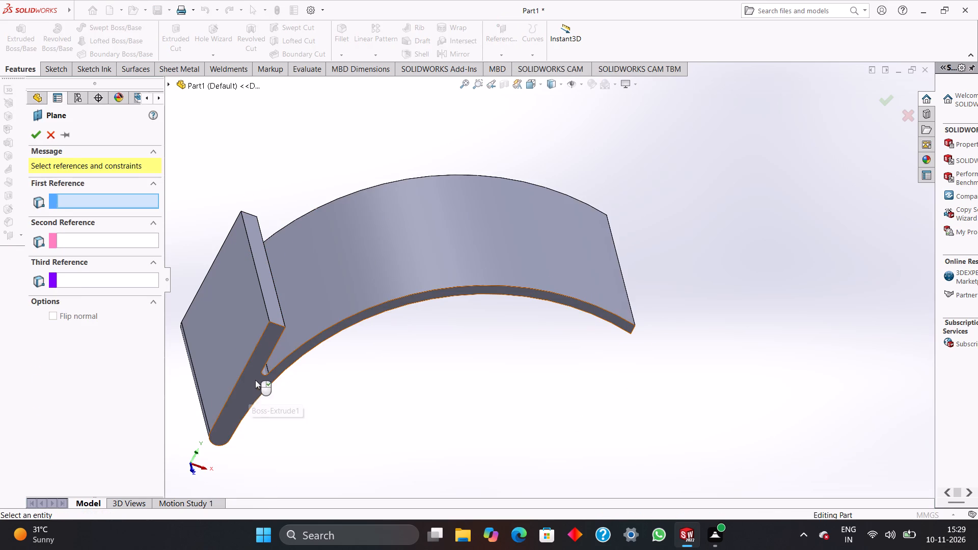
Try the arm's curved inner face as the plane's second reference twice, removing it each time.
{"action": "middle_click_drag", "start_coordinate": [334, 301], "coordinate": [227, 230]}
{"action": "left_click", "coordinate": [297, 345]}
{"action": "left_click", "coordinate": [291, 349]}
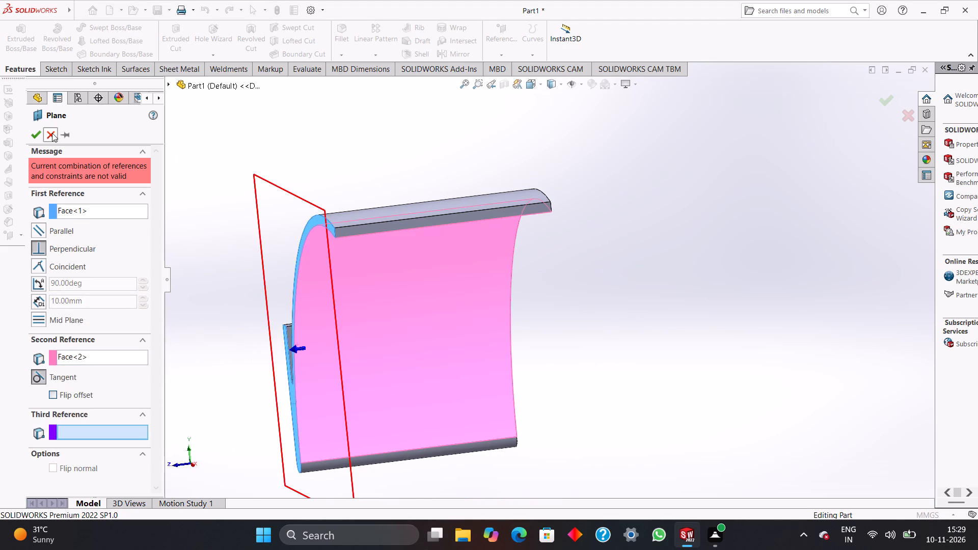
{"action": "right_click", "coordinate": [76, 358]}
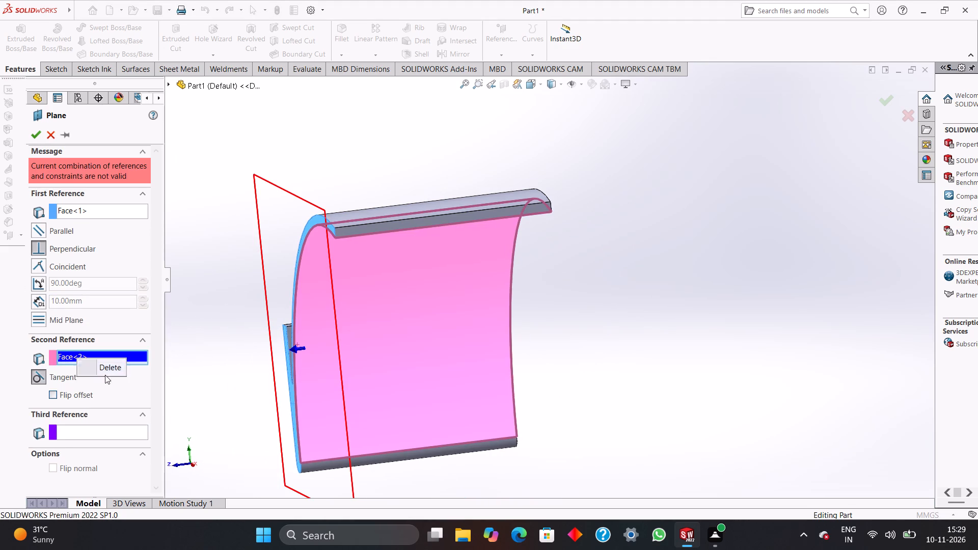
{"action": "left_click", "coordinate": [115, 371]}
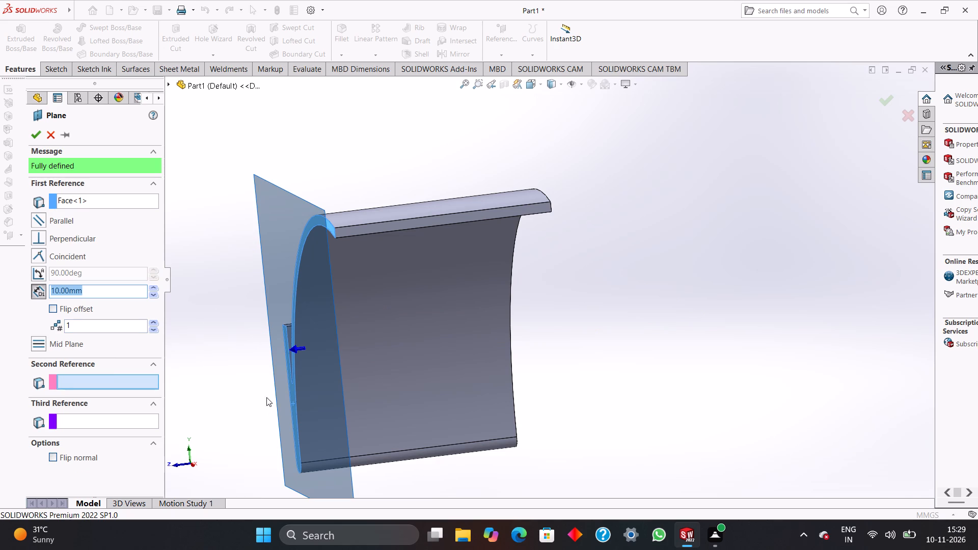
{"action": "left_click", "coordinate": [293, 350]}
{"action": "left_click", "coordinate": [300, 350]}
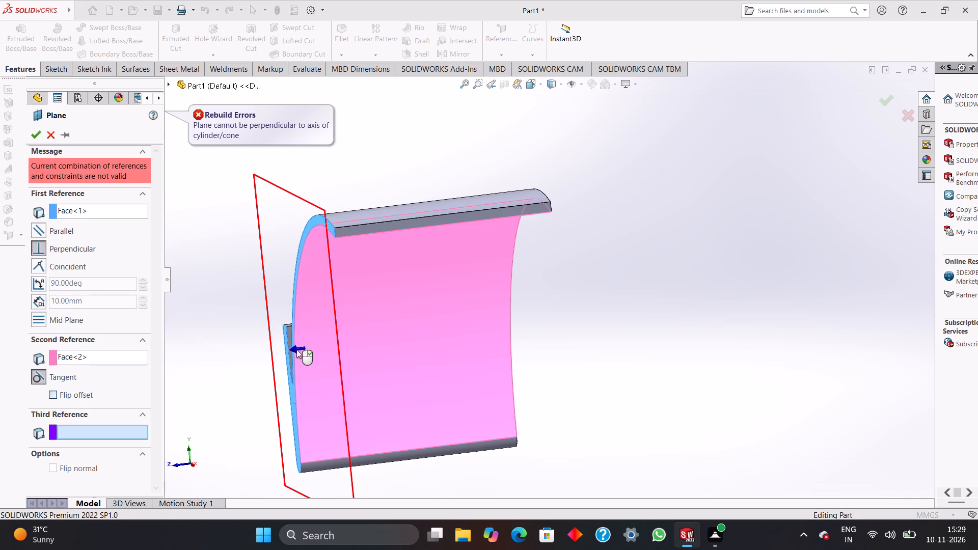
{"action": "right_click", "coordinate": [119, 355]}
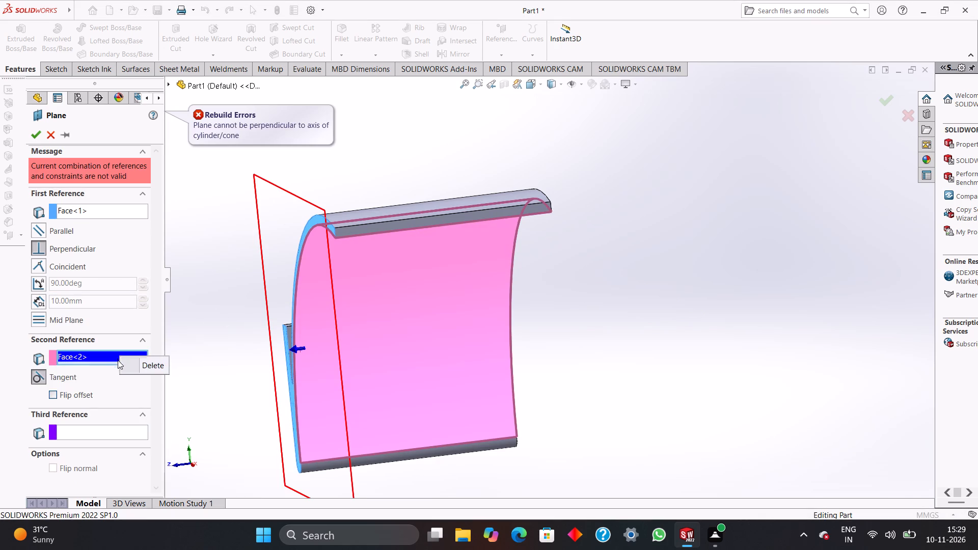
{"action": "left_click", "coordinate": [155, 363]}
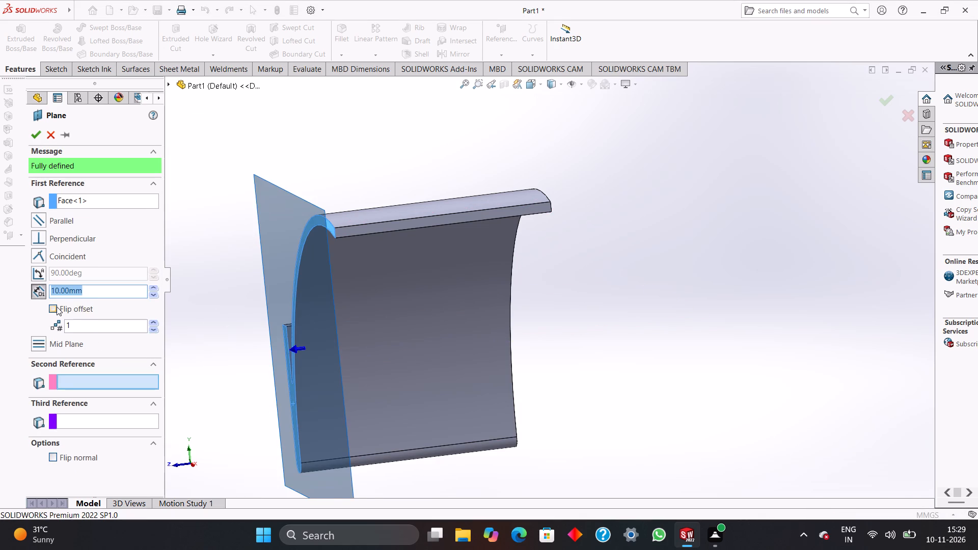
Finish the reference plane at a 30 mm offset from the profile-shaped end face, with the offset flipped into the body.
{"action": "left_click", "coordinate": [57, 307]}
{"action": "middle_click_drag", "start_coordinate": [219, 301], "coordinate": [235, 302]}
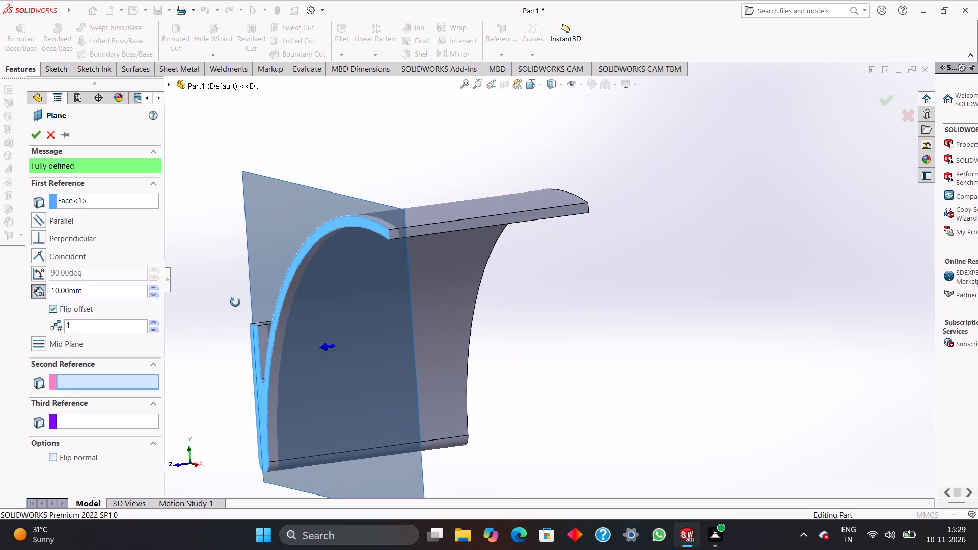
{"action": "middle_click_drag", "start_coordinate": [235, 302], "coordinate": [253, 339]}
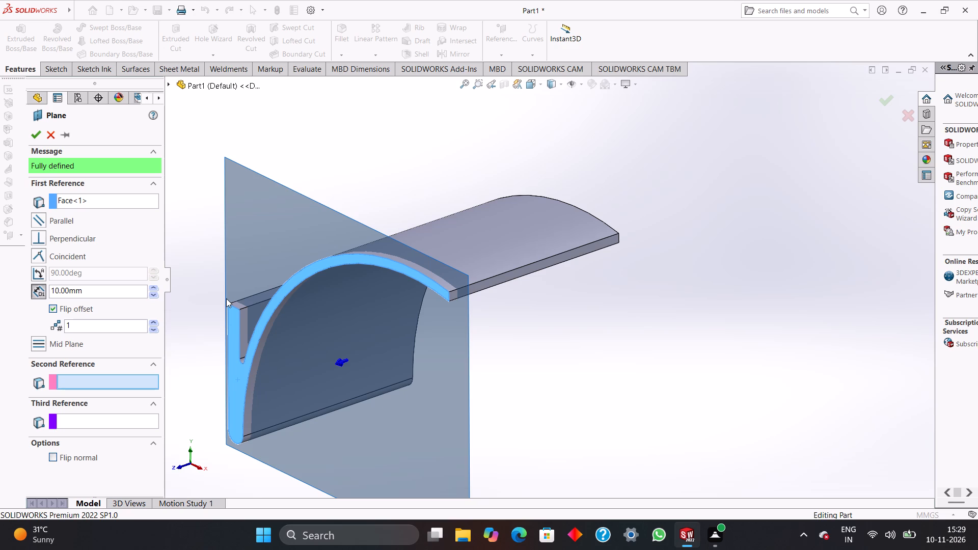
{"action": "double_click", "coordinate": [97, 294]}
{"action": "key", "text": "0"}
{"action": "key", "text": "BackSpace"}
{"action": "type", "text": "30"}
{"action": "key", "text": "Return"}
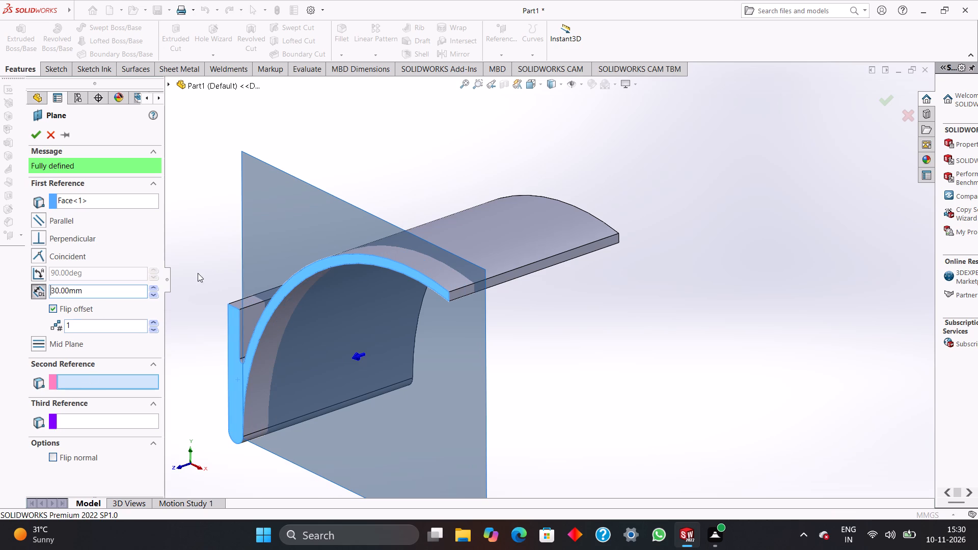
{"action": "middle_click_drag", "start_coordinate": [190, 248], "coordinate": [180, 284]}
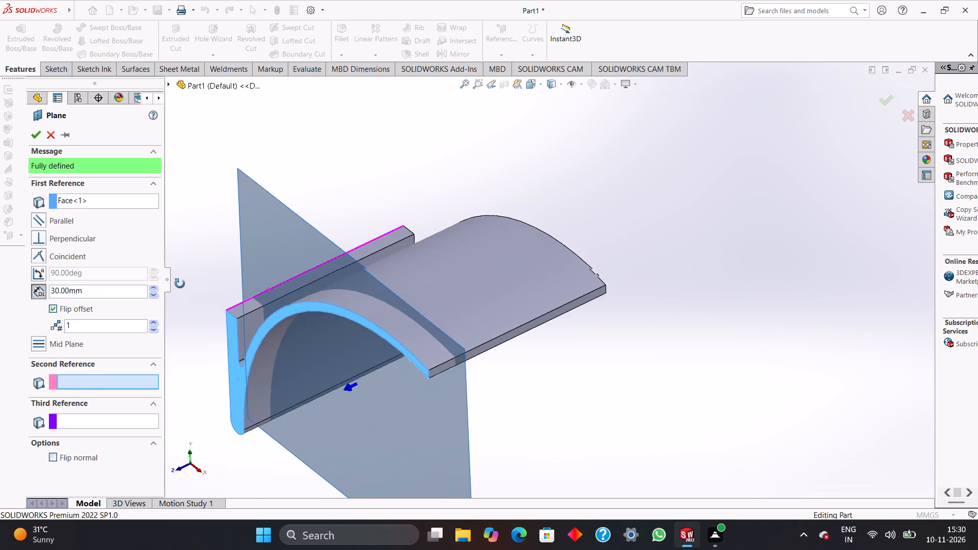
{"action": "middle_click_drag", "start_coordinate": [180, 284], "coordinate": [194, 315]}
{"action": "left_click", "coordinate": [35, 136]}
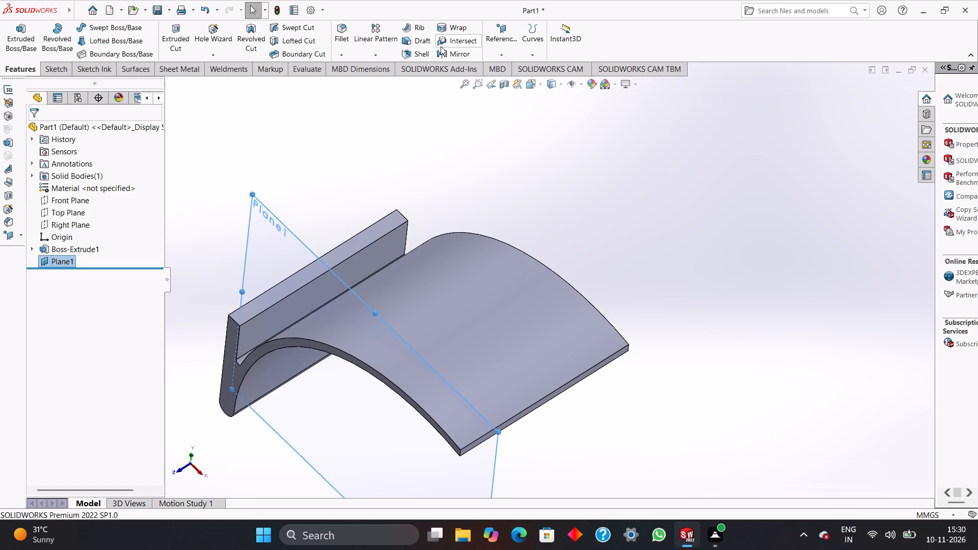
Create a second reference plane offset 140 mm from the 30 mm offset plane, flipped toward the body's far end.
{"action": "left_click", "coordinate": [491, 58]}
{"action": "left_click", "coordinate": [508, 69]}
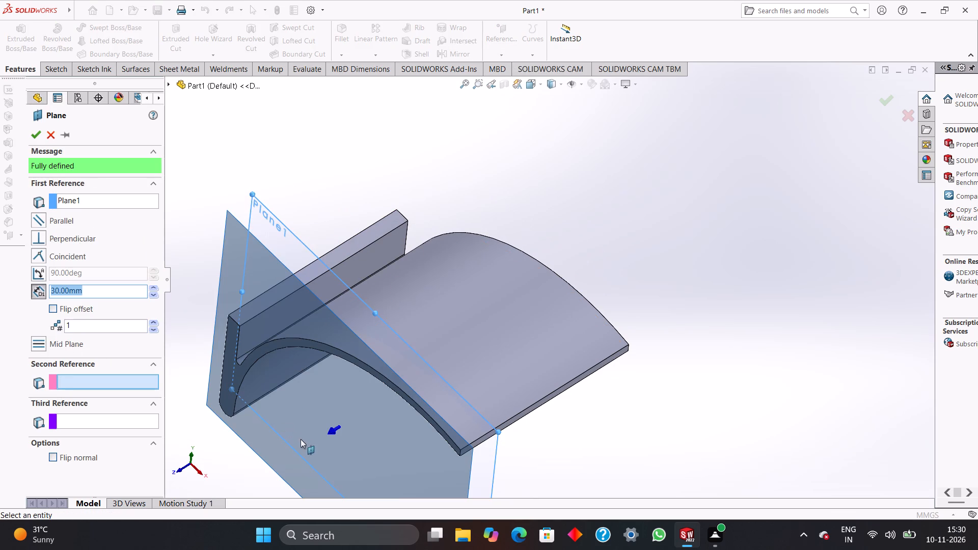
{"action": "left_click", "coordinate": [329, 436]}
{"action": "left_click", "coordinate": [50, 312]}
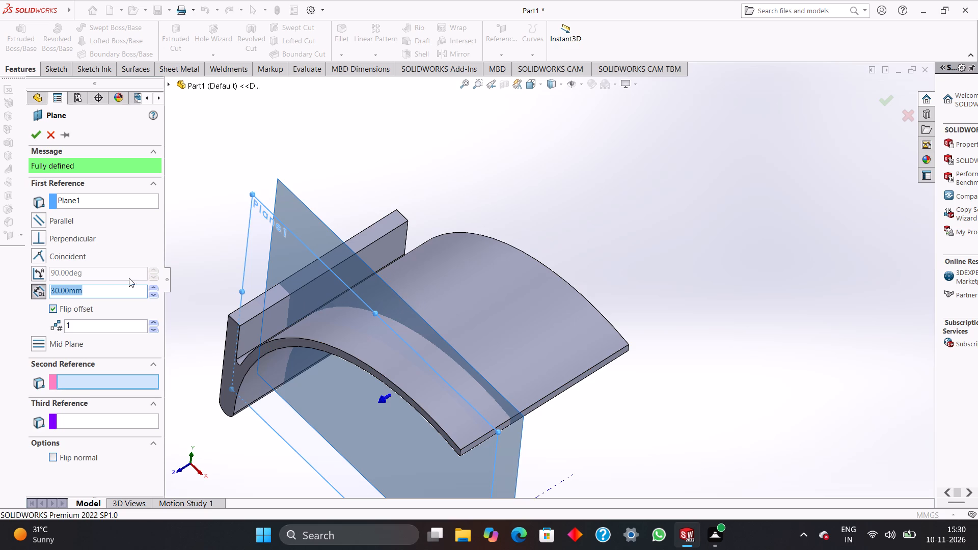
{"action": "double_click", "coordinate": [93, 294]}
{"action": "type", "text": "140"}
{"action": "key", "text": "Return"}
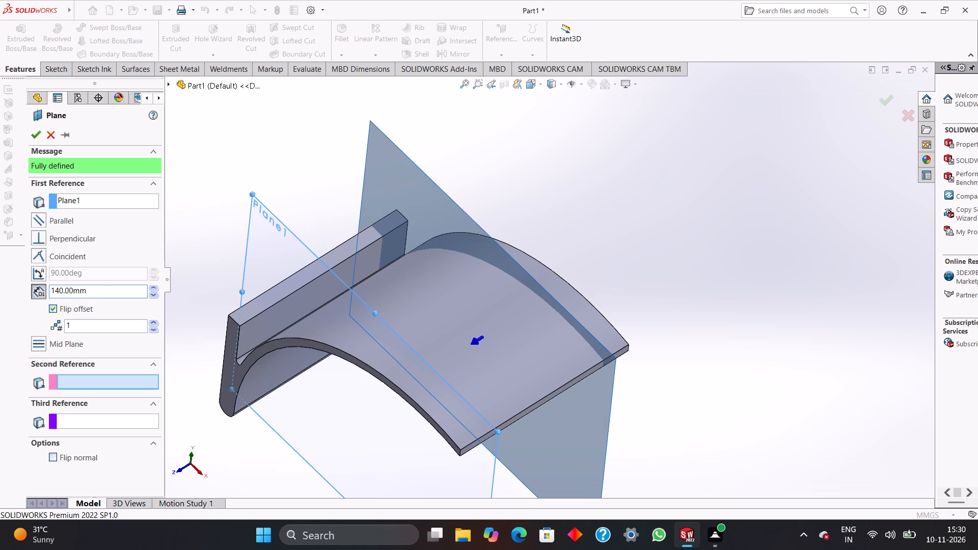
{"action": "left_click", "coordinate": [34, 133]}
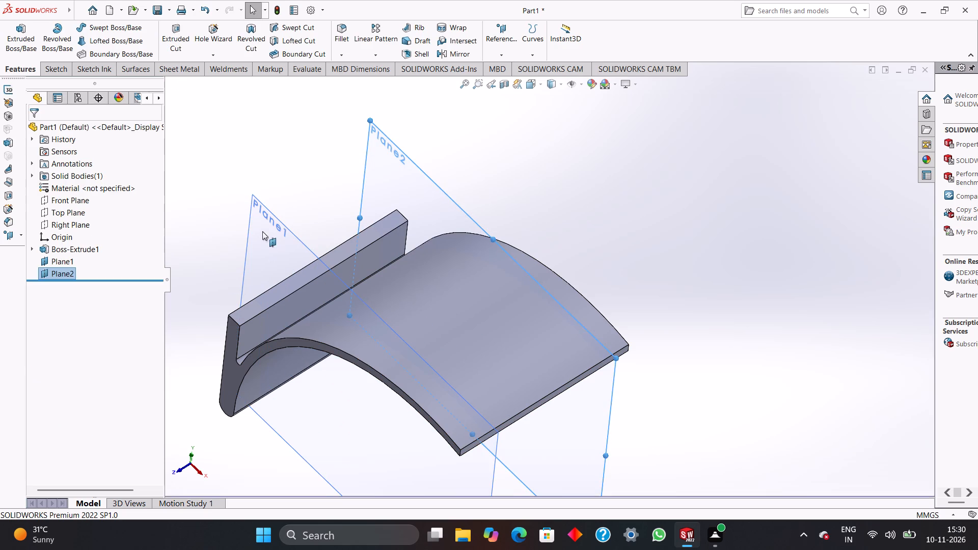
Start a sketch on the reference plane nearer the profile-shaped end face.
{"action": "left_click_drag", "start_coordinate": [299, 178], "coordinate": [318, 206]}
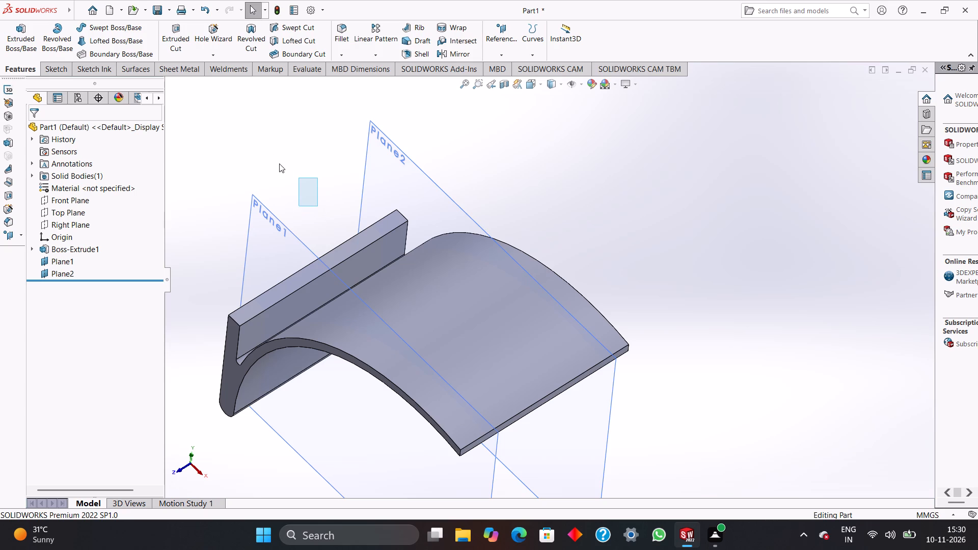
{"action": "middle_click_drag", "start_coordinate": [279, 163], "coordinate": [286, 211]}
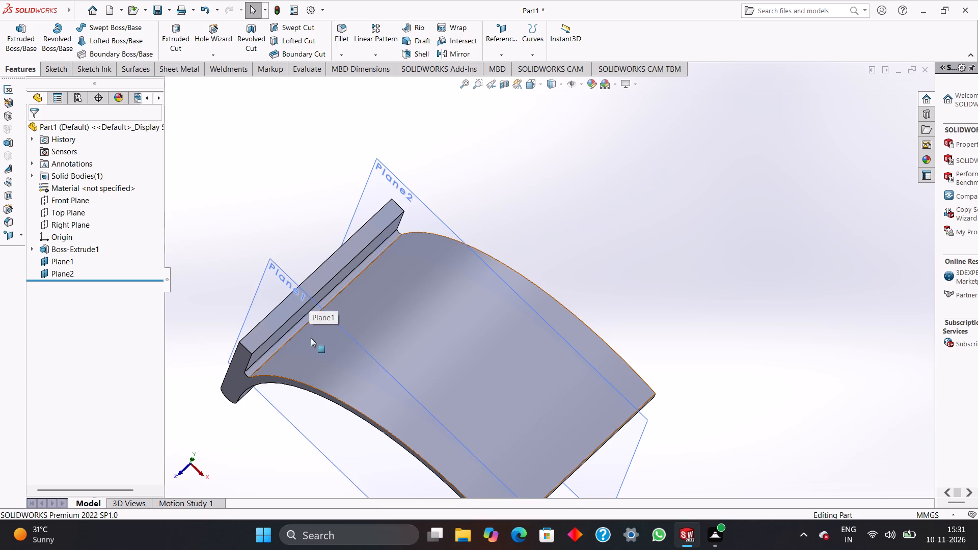
{"action": "left_click", "coordinate": [267, 282]}
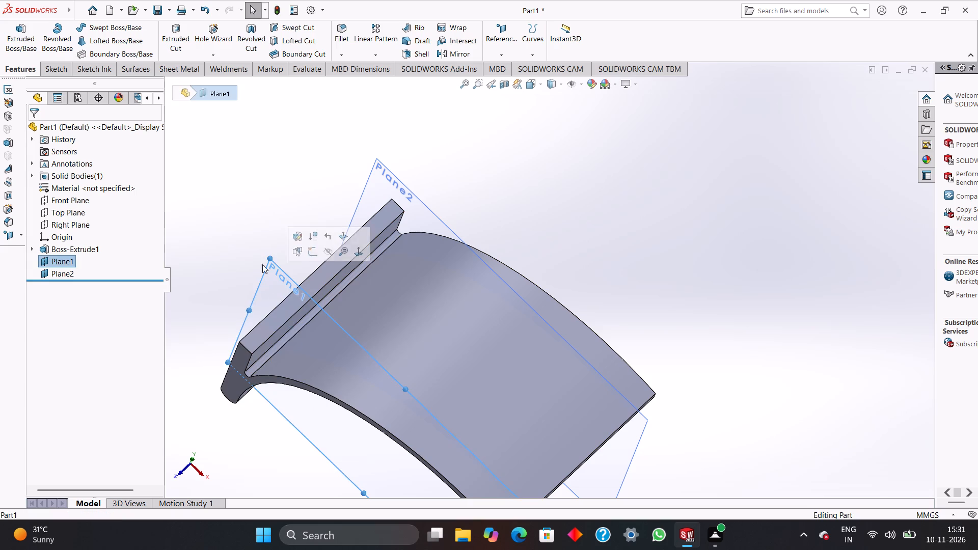
{"action": "left_click", "coordinate": [66, 68]}
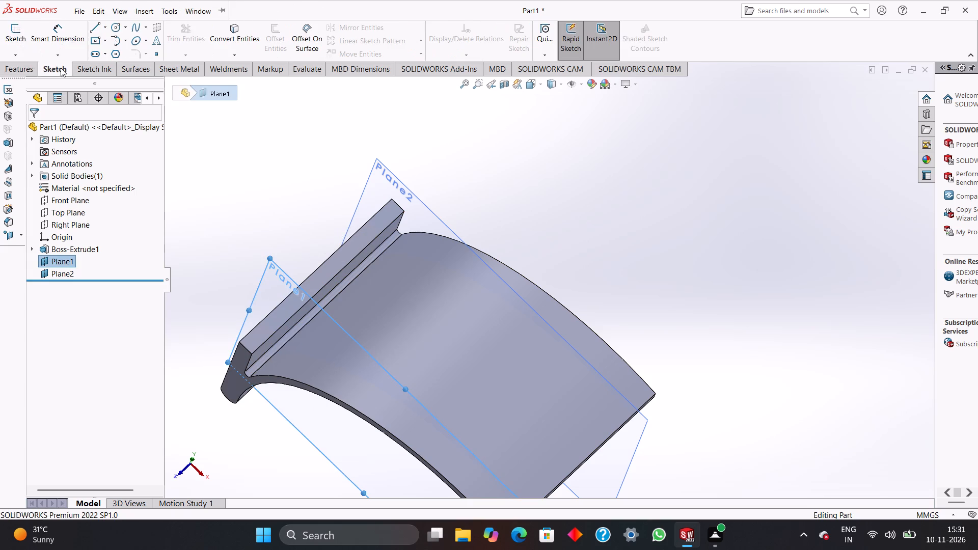
{"action": "left_click", "coordinate": [13, 33]}
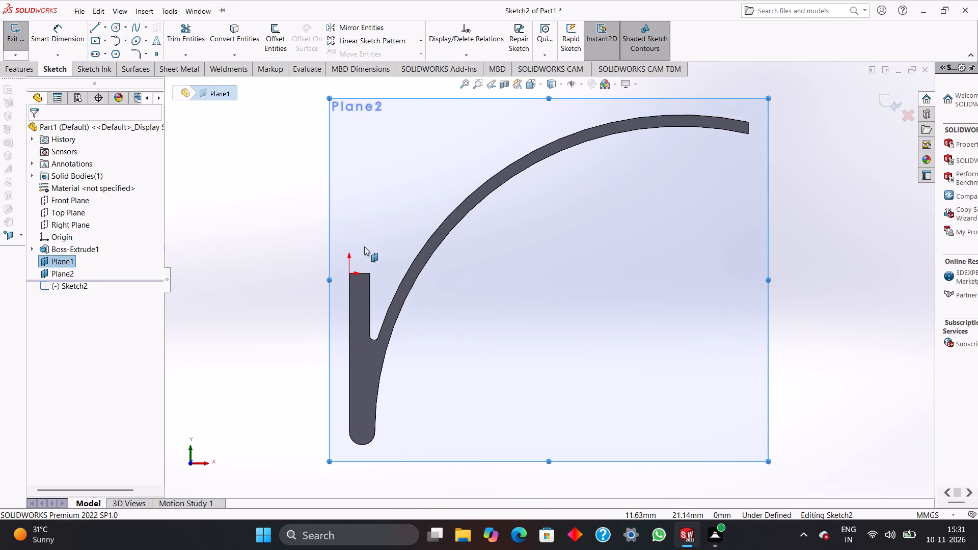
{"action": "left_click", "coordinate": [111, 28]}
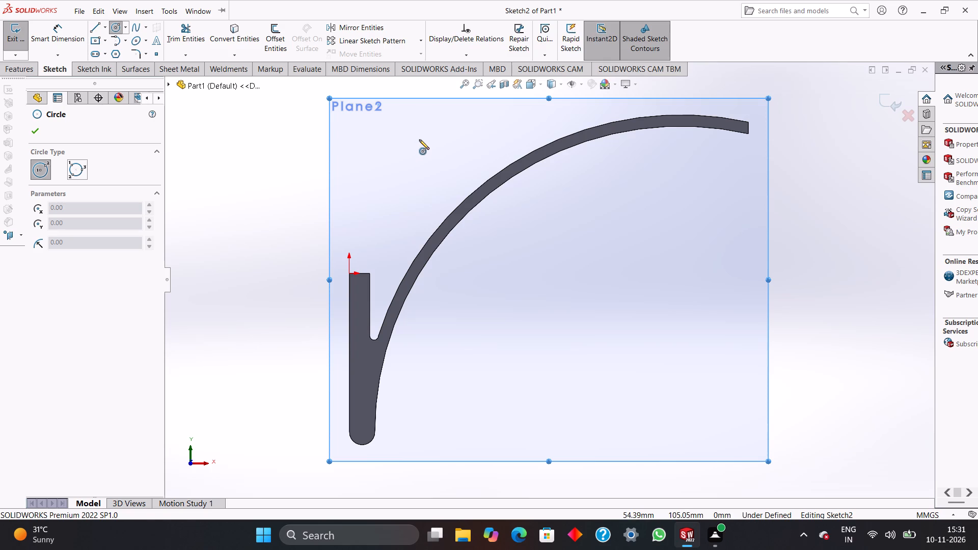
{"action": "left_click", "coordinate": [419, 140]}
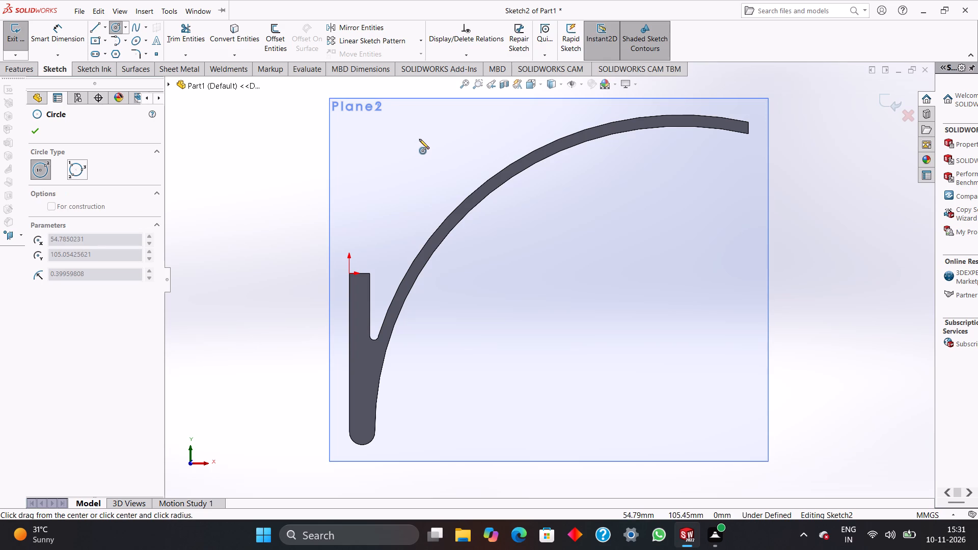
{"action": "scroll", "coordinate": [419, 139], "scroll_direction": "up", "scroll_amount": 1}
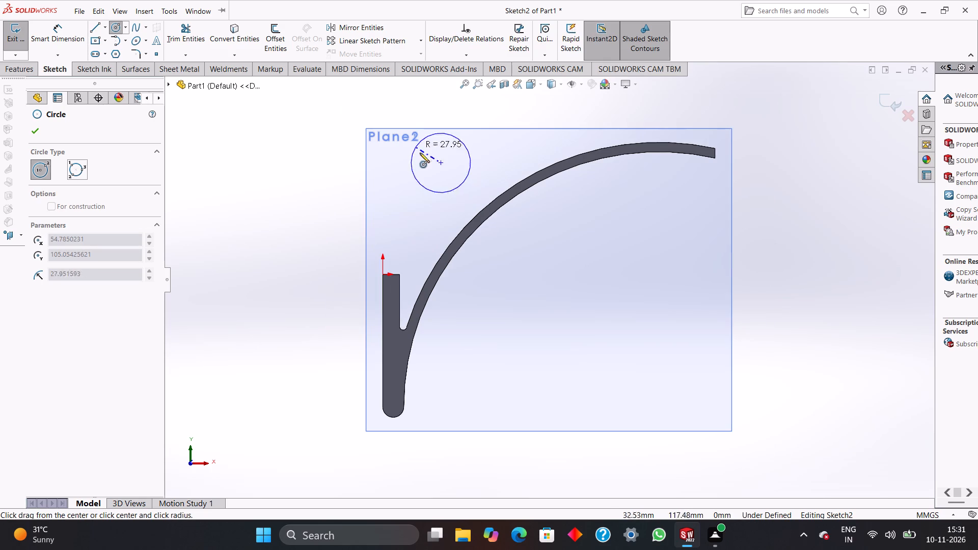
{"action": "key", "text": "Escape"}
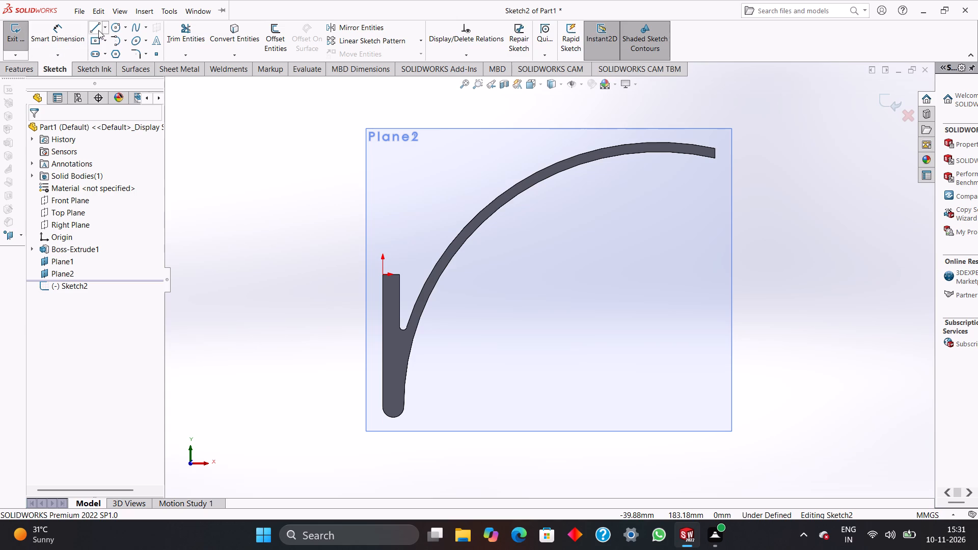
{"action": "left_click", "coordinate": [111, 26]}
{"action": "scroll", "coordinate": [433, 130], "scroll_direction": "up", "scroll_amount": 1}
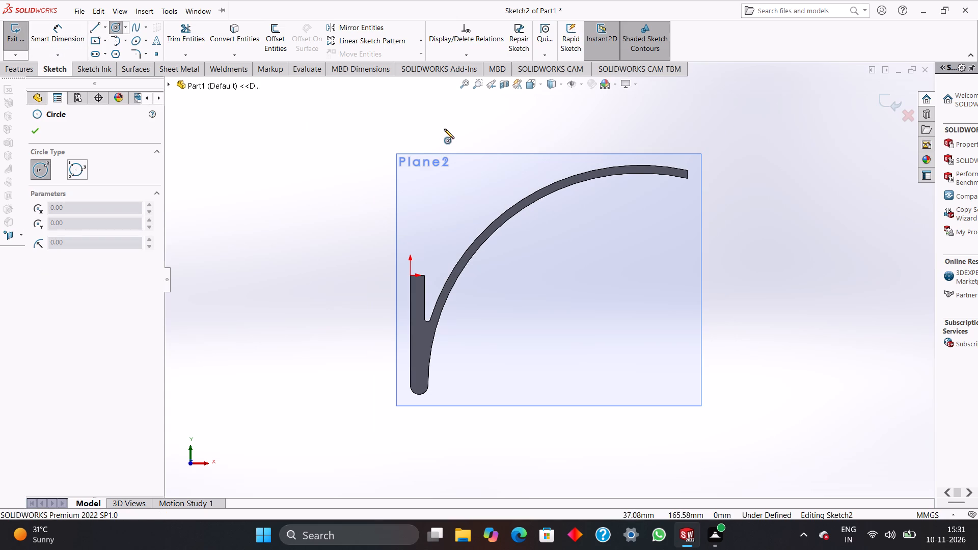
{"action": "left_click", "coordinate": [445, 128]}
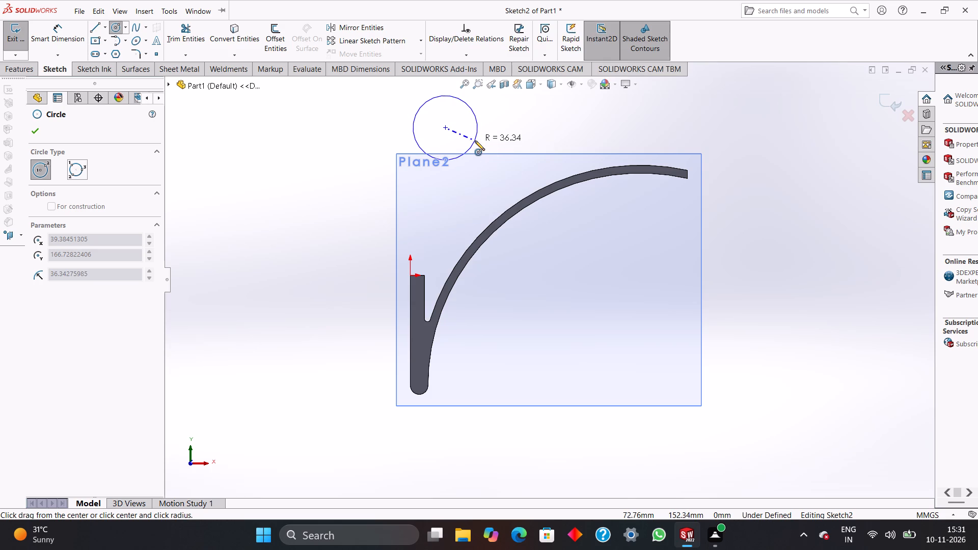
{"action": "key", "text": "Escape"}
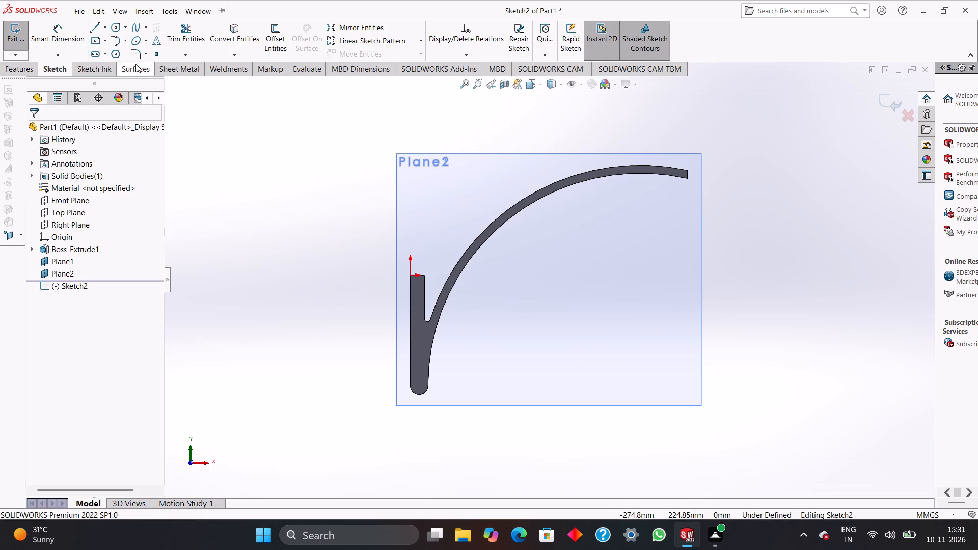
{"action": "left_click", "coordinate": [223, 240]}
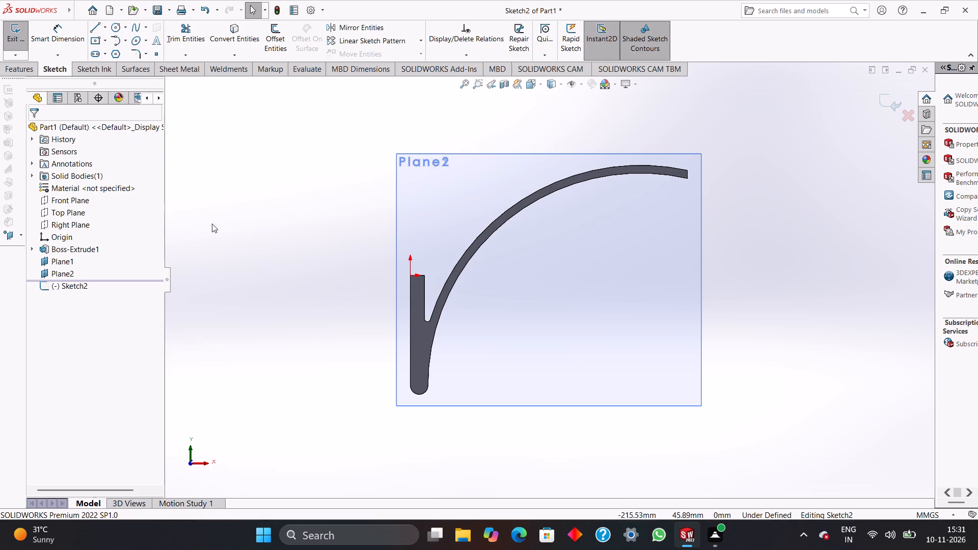
Sketch a circle of about 55 mm radius above the curved arm, centred about 68 mm across and 173 mm up from the origin.
{"action": "left_click", "coordinate": [116, 28]}
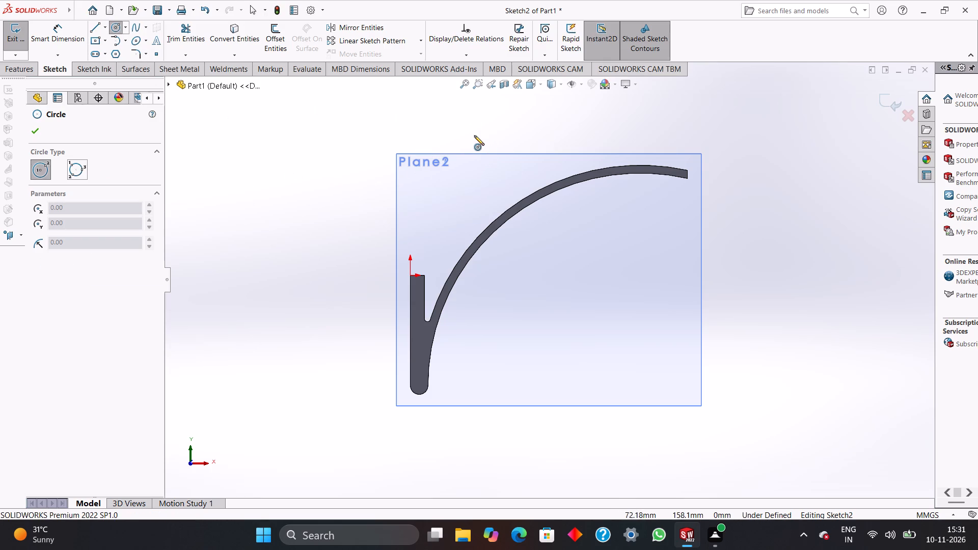
{"action": "left_click", "coordinate": [470, 122]}
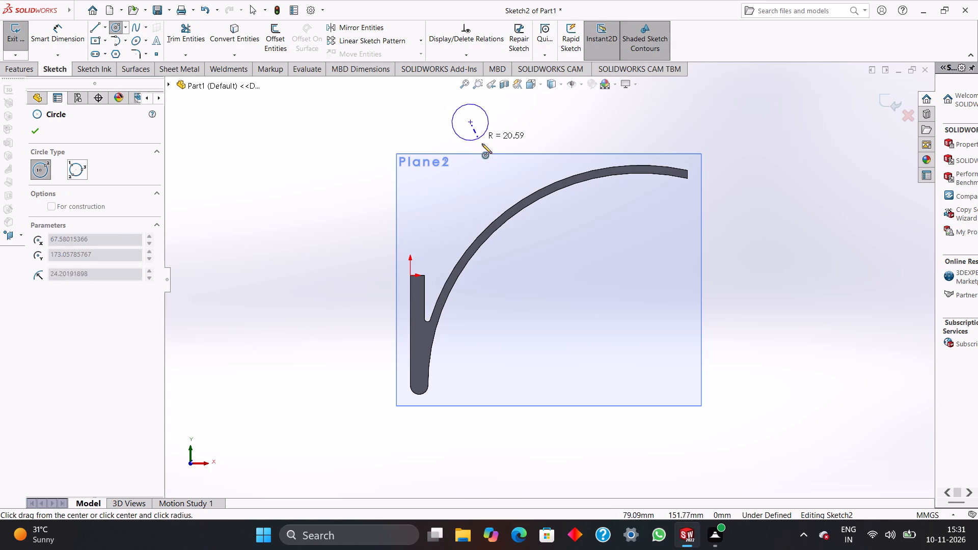
{"action": "left_click", "coordinate": [498, 162]}
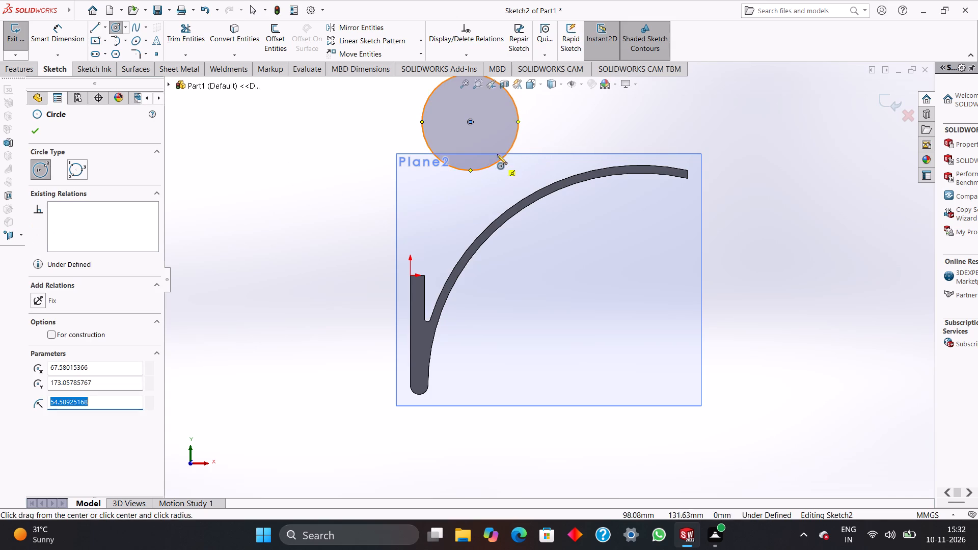
Dimension the circle's diameter and set it to 100 mm.
{"action": "right_click_drag", "start_coordinate": [358, 121], "coordinate": [349, 98]}
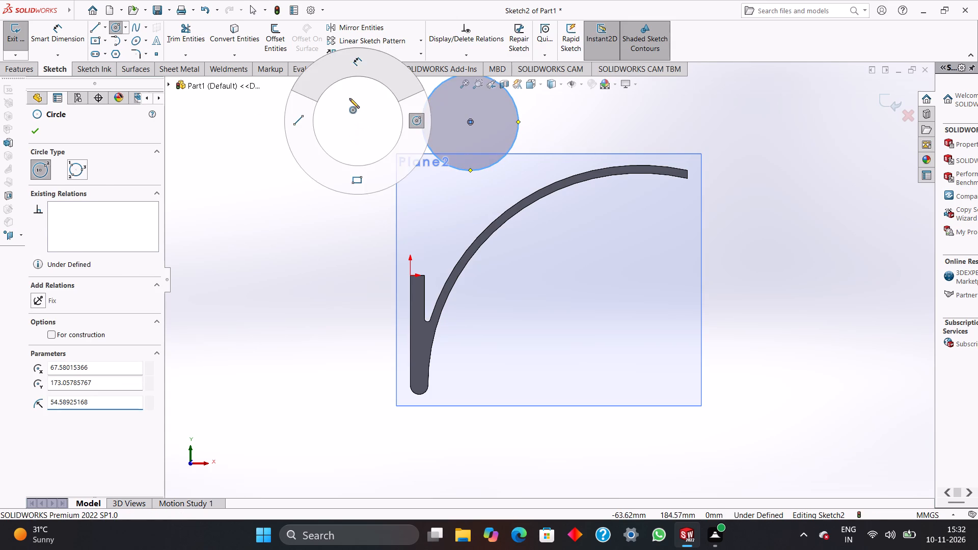
{"action": "right_click_drag", "start_coordinate": [349, 98], "coordinate": [349, 67]}
{"action": "left_click", "coordinate": [519, 130]}
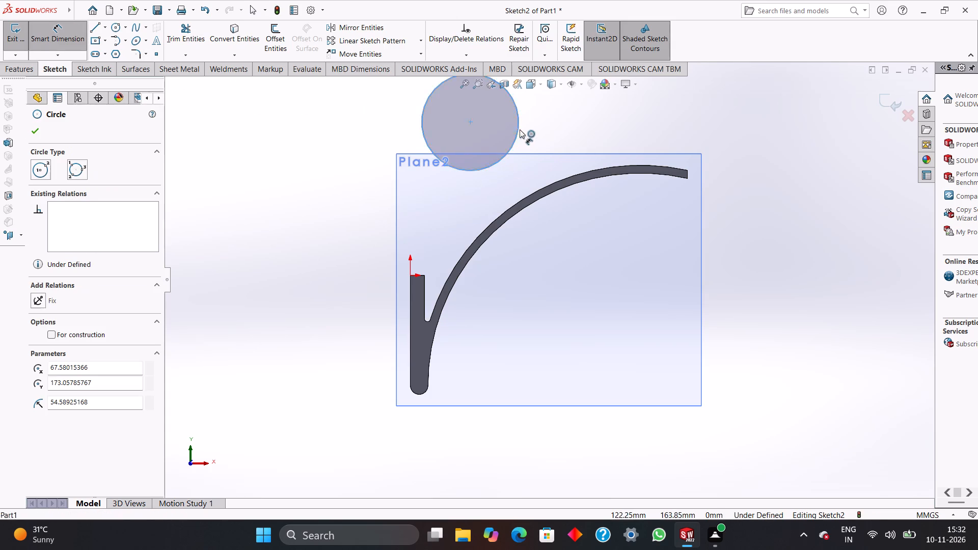
{"action": "left_click", "coordinate": [541, 127]}
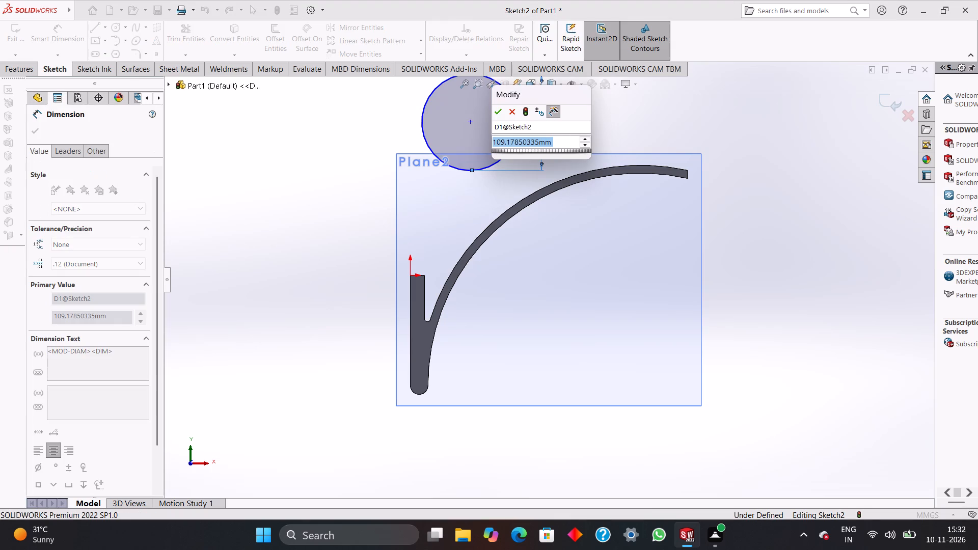
{"action": "type", "text": "100"}
{"action": "key", "text": "Return"}
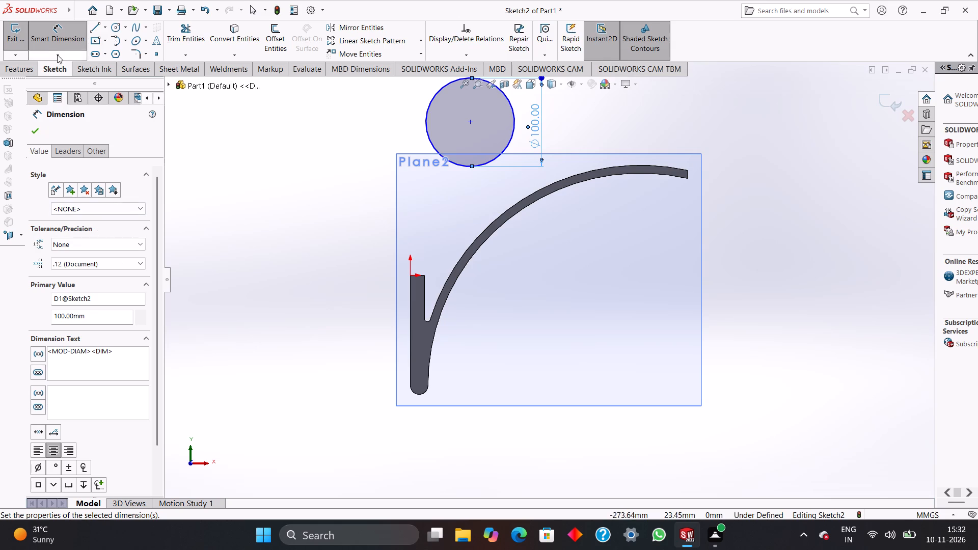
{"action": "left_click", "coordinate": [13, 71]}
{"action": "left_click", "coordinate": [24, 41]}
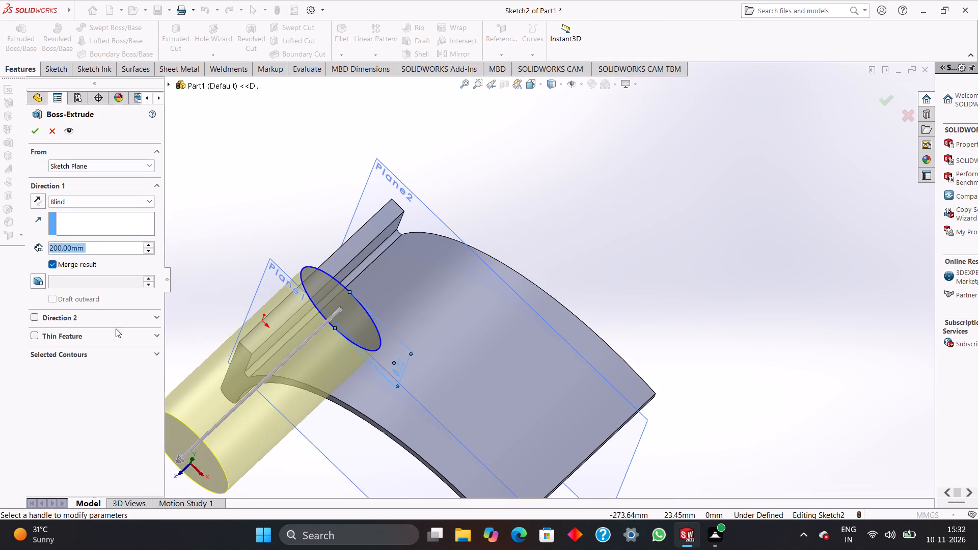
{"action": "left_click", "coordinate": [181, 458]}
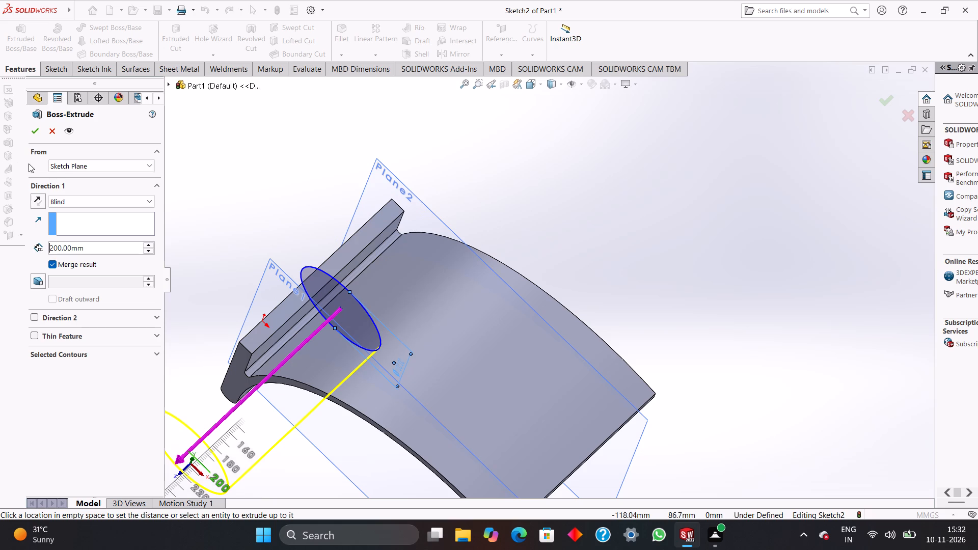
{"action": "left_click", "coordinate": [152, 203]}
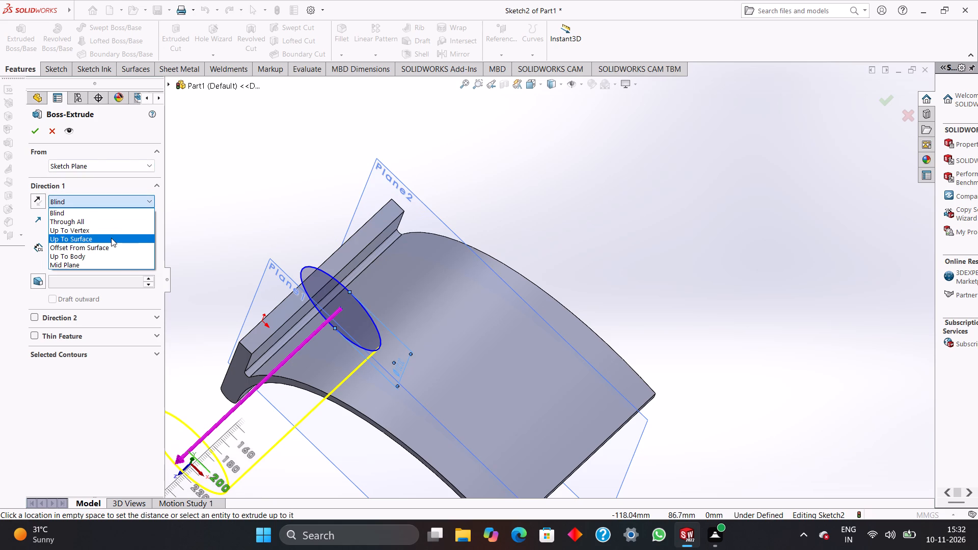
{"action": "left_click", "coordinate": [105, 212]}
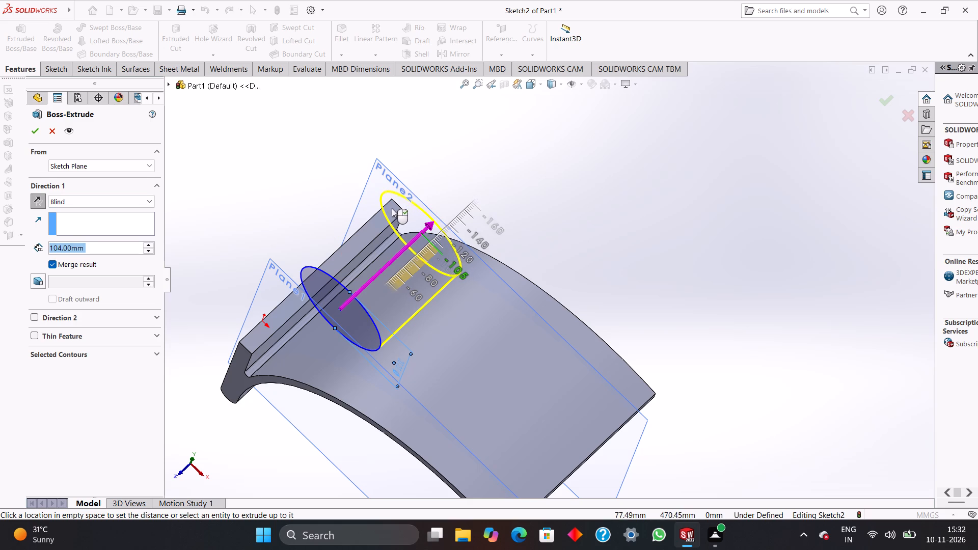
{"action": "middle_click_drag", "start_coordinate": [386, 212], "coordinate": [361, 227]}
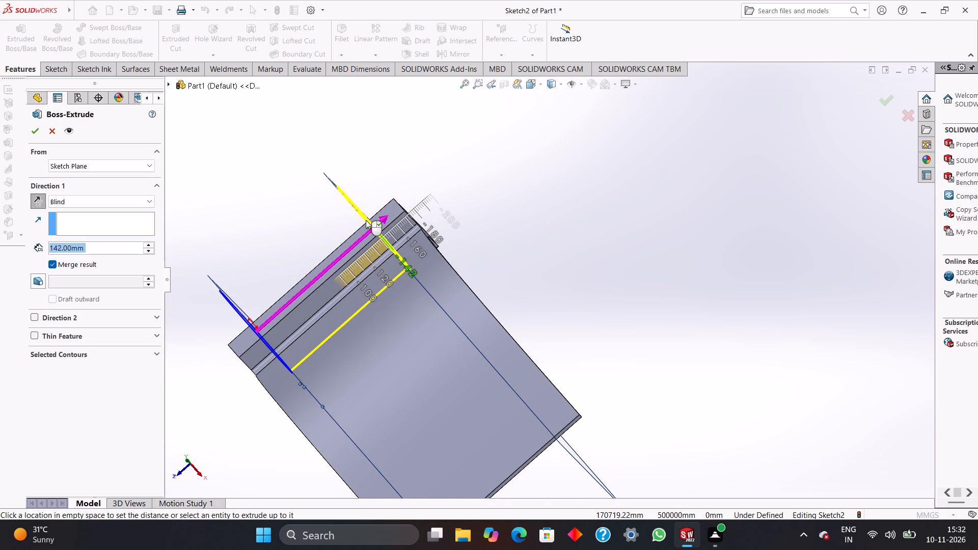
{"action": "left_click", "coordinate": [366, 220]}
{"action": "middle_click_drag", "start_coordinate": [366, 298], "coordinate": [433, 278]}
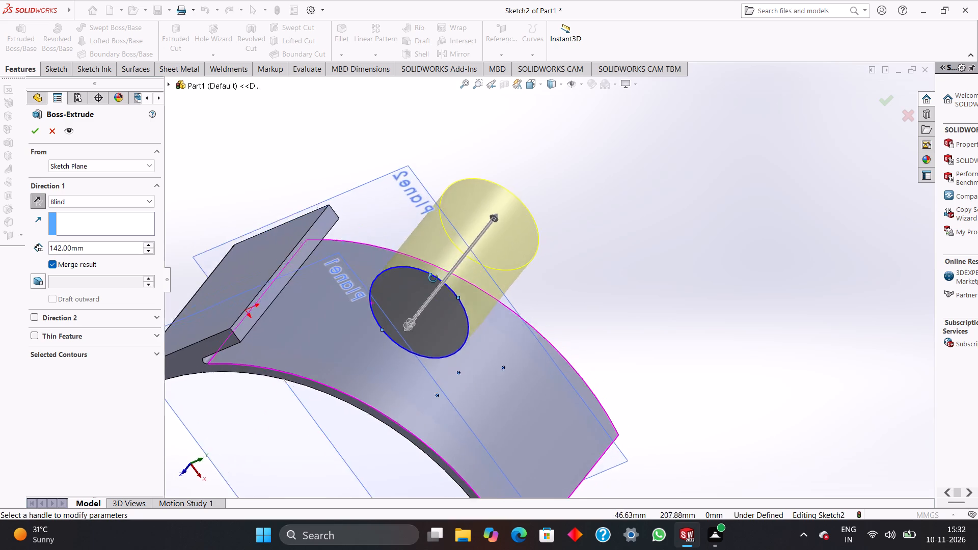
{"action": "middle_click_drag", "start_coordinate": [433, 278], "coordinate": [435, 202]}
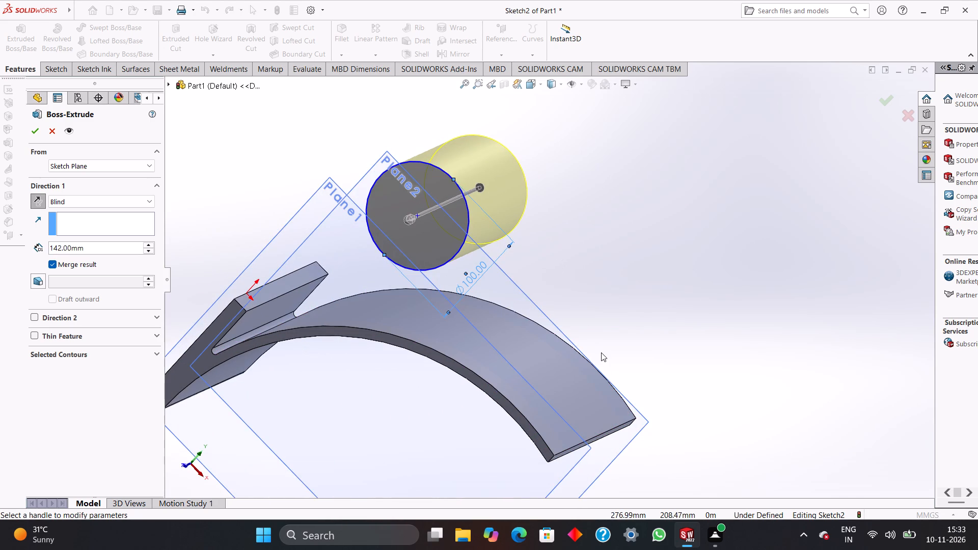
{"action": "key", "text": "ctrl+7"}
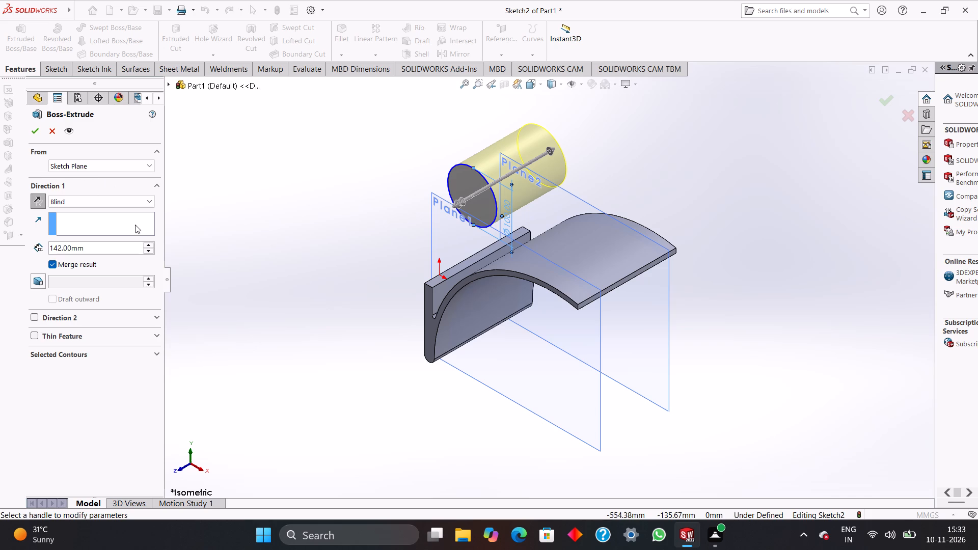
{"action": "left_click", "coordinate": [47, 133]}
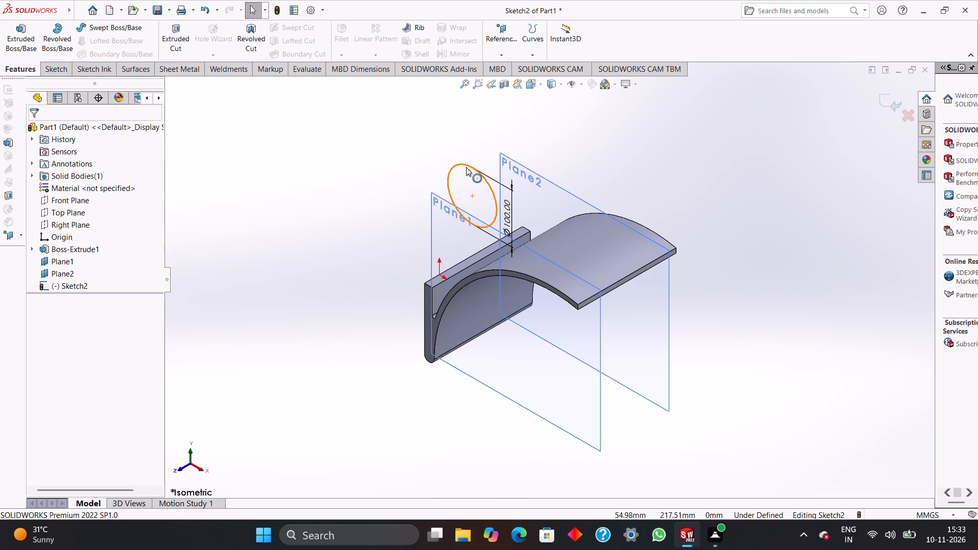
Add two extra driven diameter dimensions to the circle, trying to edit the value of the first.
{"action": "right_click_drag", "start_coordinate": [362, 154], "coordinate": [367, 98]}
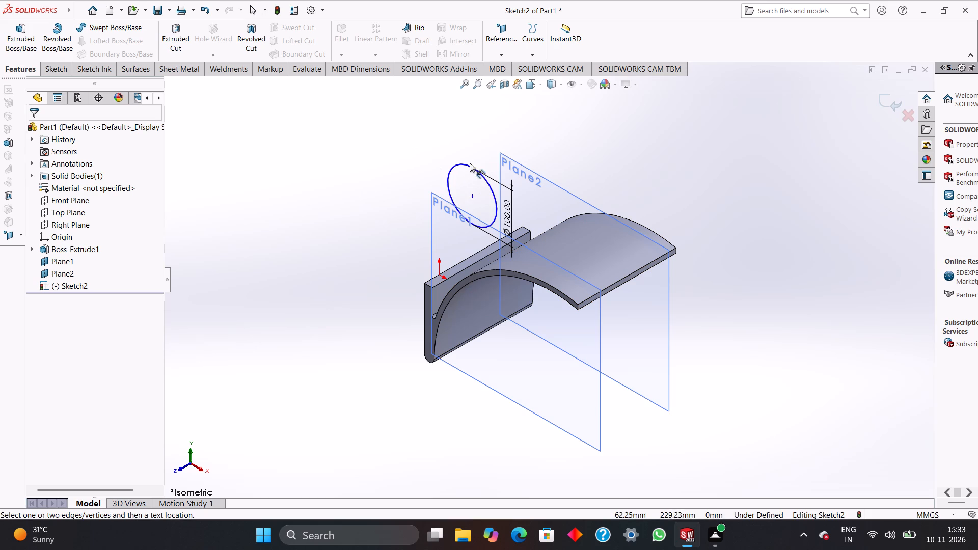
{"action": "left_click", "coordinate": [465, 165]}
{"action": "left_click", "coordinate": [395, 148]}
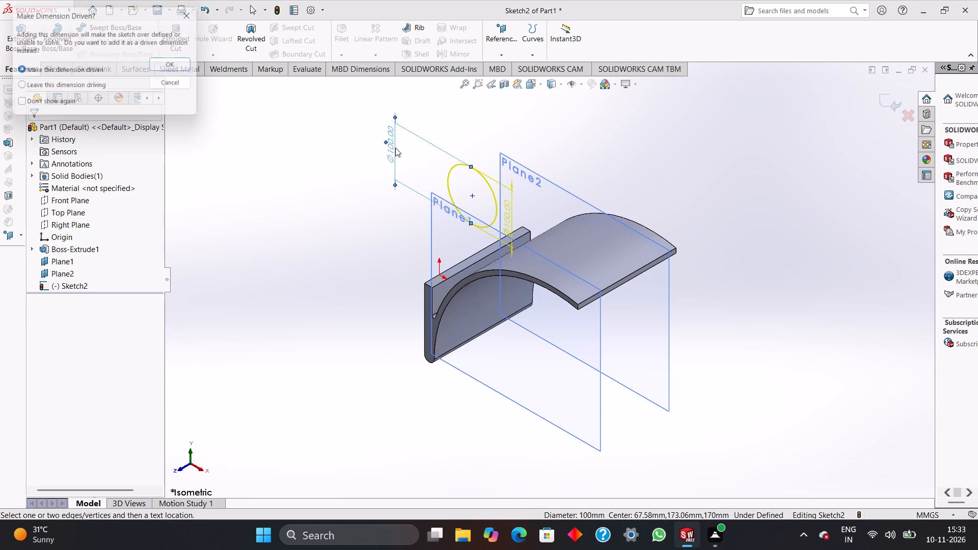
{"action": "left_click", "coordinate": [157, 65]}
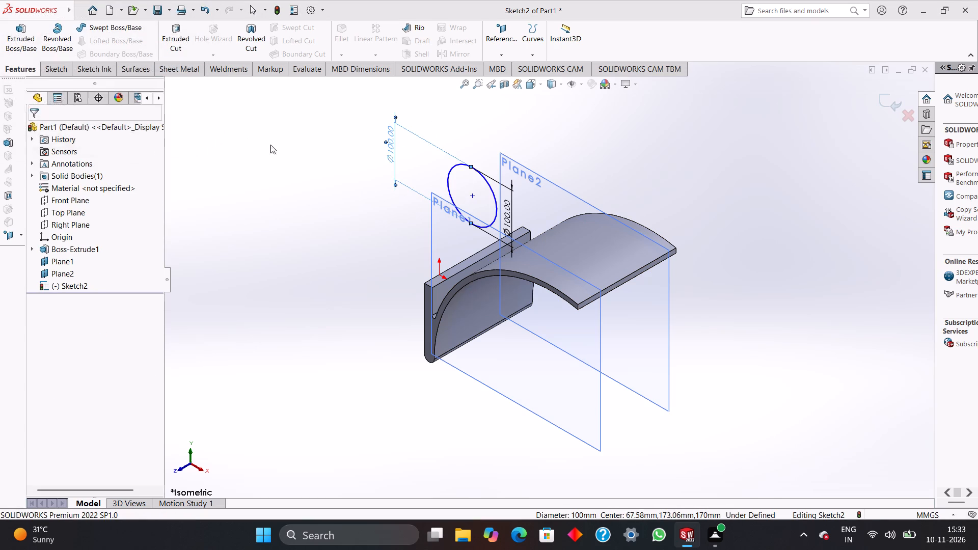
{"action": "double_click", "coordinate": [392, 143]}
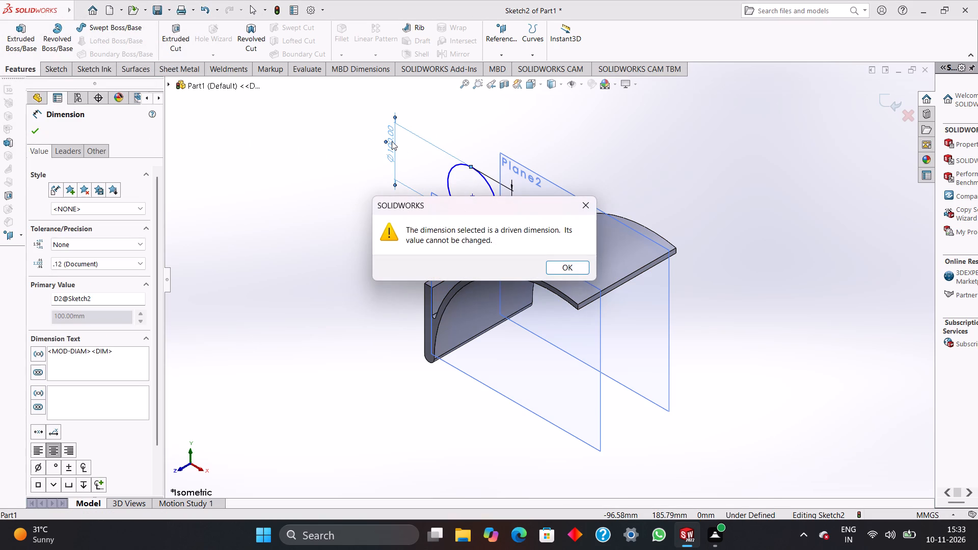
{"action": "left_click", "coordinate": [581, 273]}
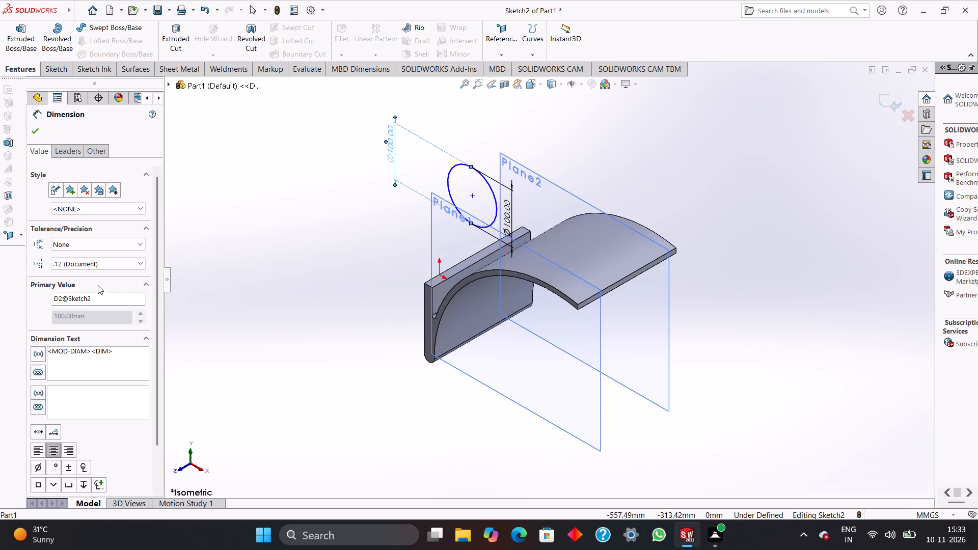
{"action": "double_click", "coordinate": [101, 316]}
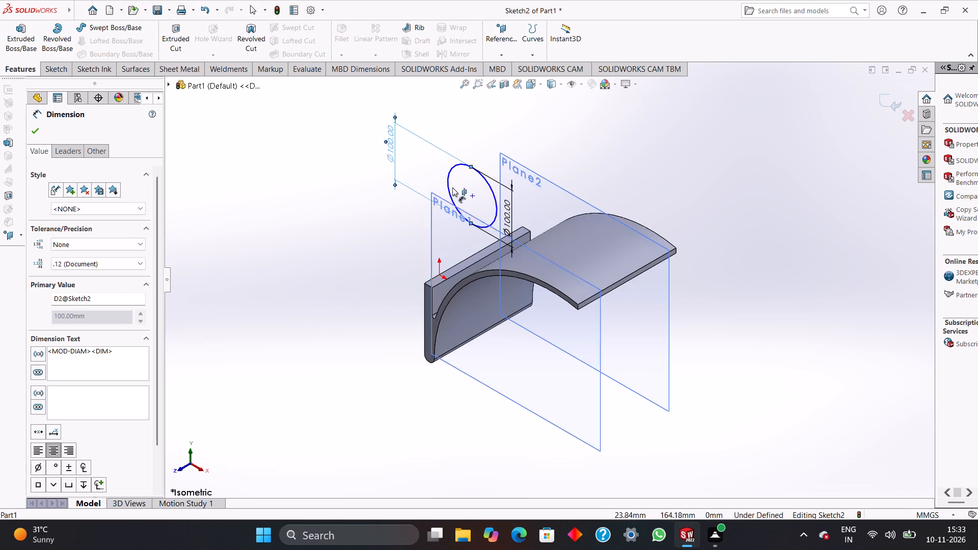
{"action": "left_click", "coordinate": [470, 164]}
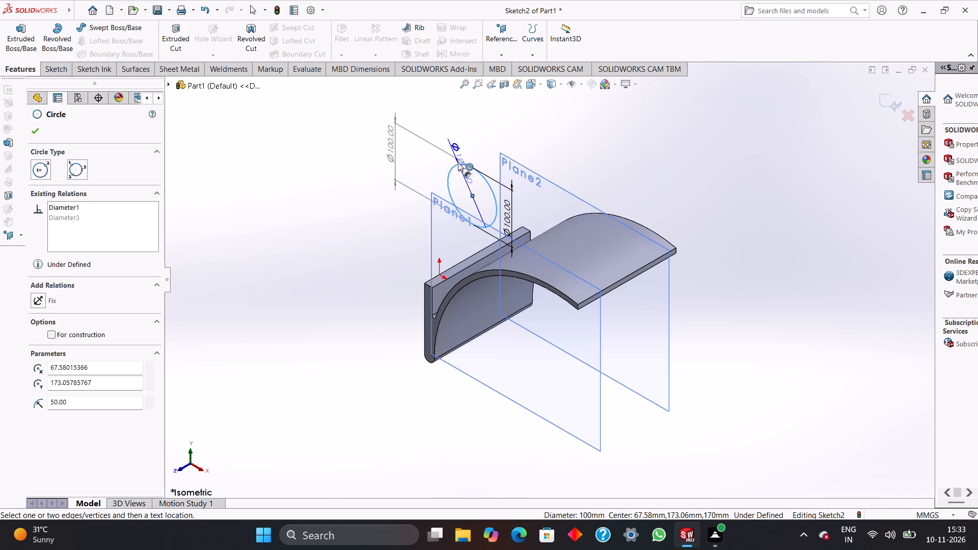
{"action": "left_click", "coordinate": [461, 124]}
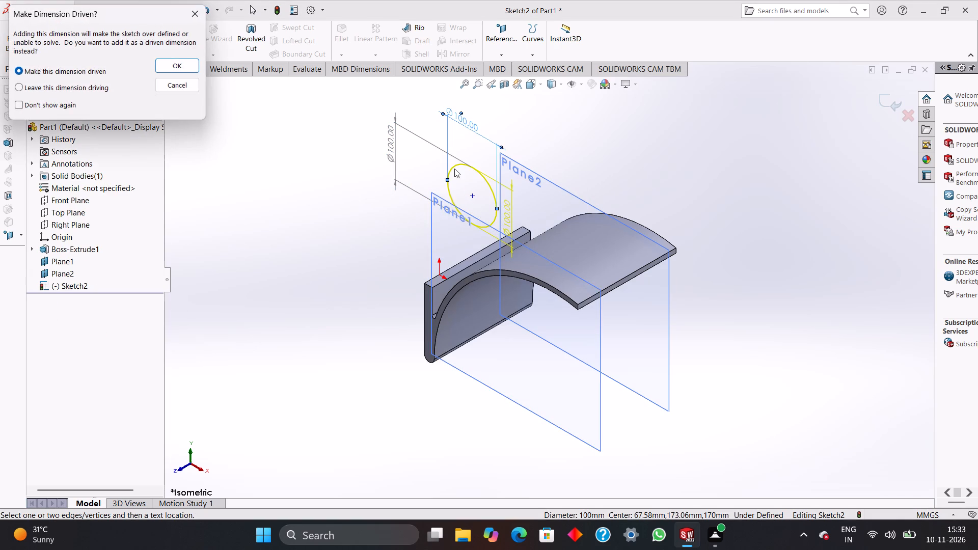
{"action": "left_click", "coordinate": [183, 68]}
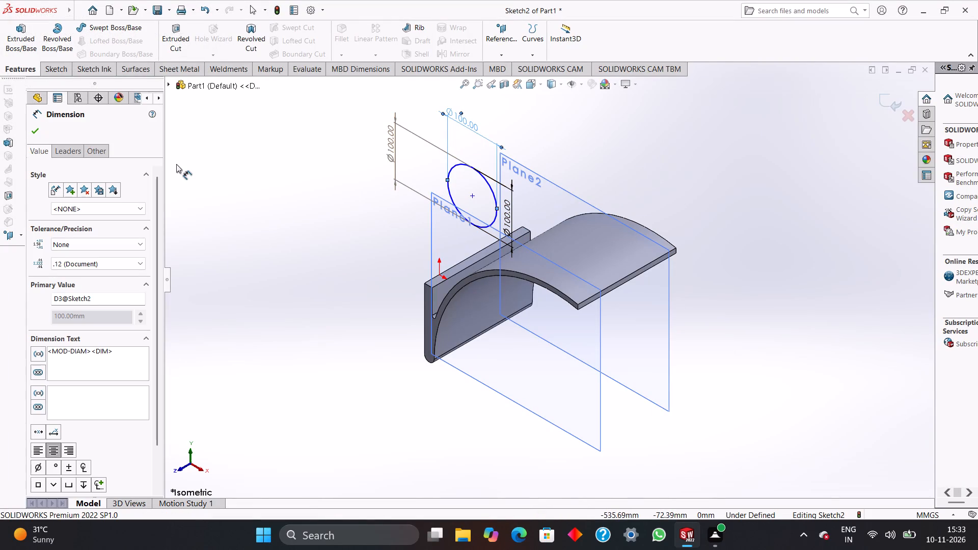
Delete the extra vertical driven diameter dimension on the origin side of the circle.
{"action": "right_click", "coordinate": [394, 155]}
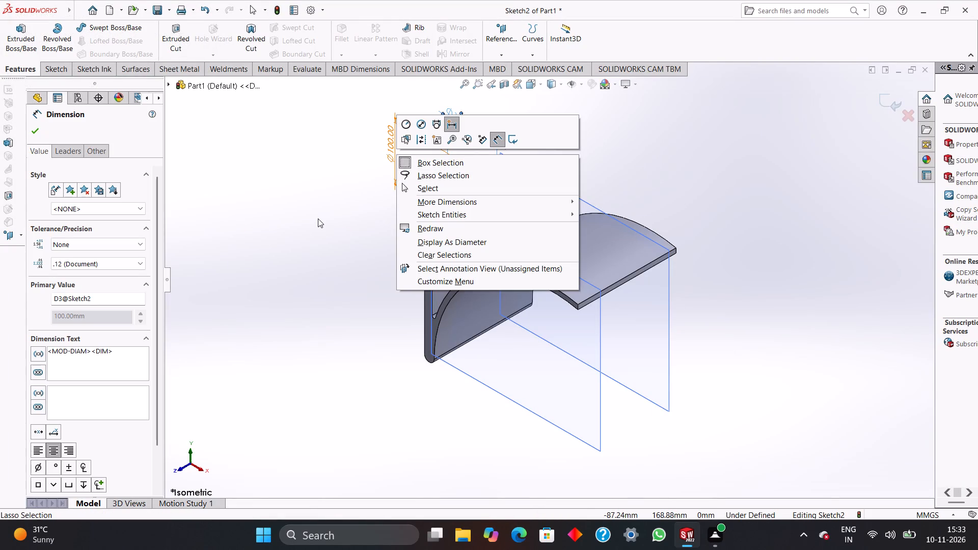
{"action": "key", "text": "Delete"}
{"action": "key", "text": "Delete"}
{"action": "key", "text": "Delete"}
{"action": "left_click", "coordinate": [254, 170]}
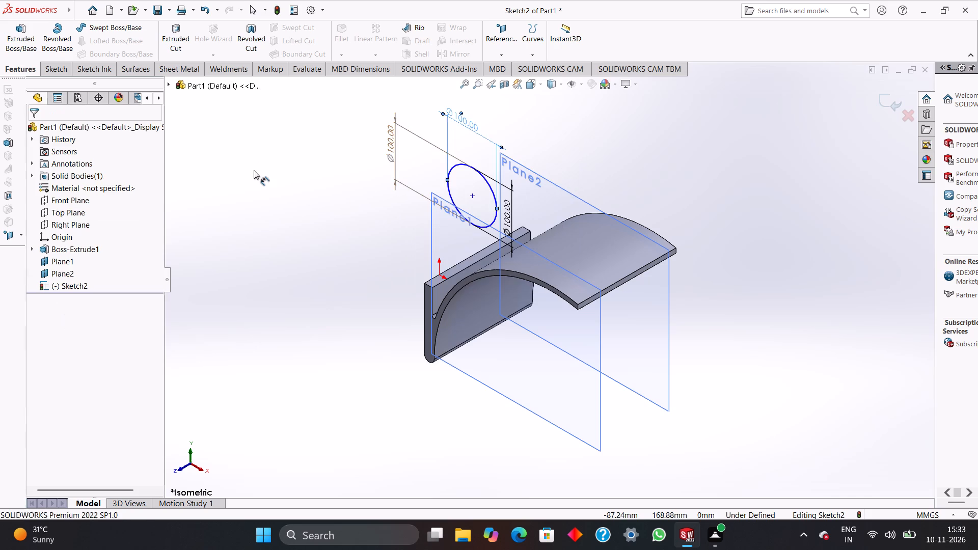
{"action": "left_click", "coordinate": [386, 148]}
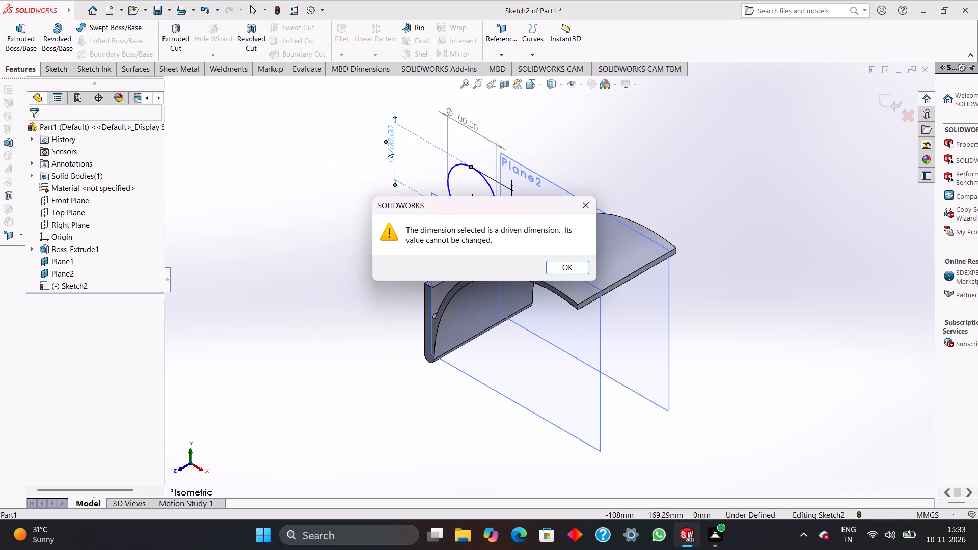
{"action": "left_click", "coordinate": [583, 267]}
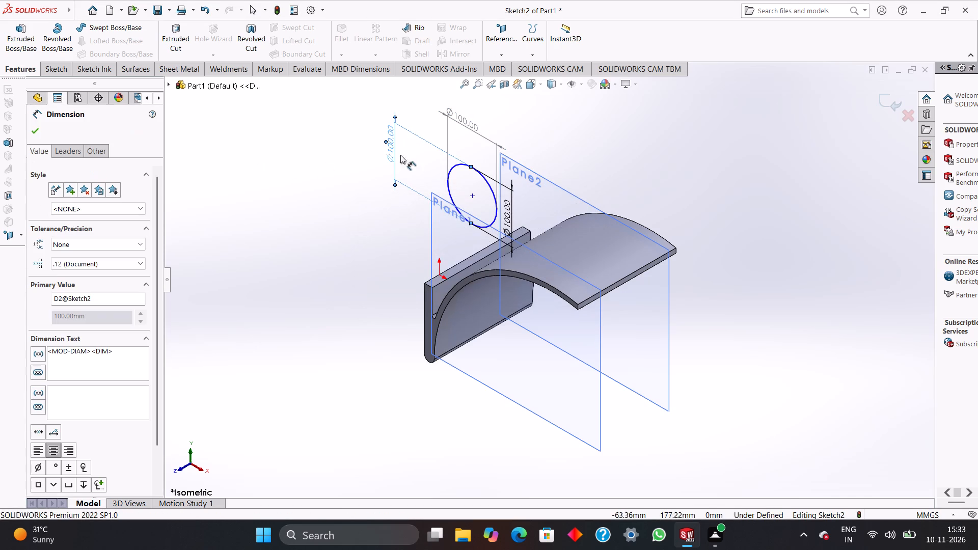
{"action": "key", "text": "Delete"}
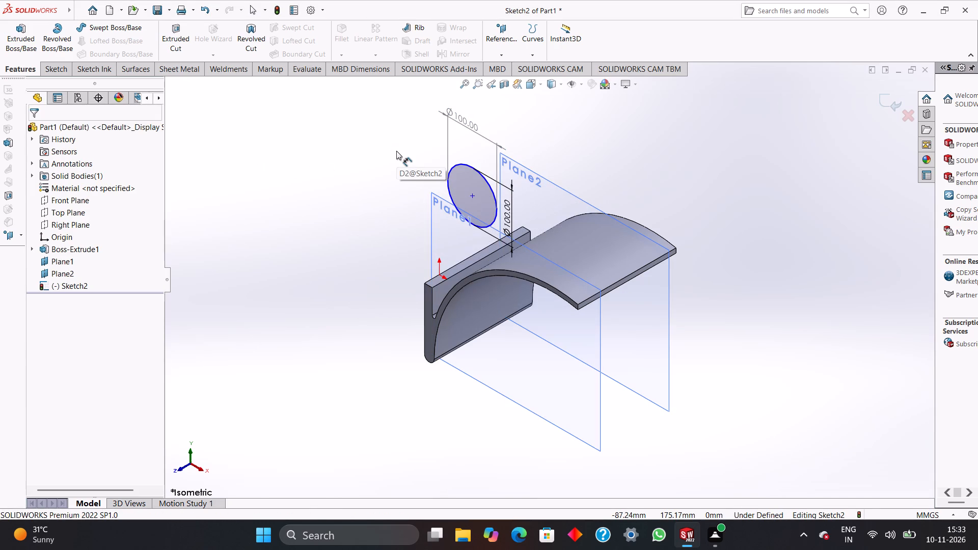
Delete the circle's original driving diameter dimension.
{"action": "left_click", "coordinate": [510, 205]}
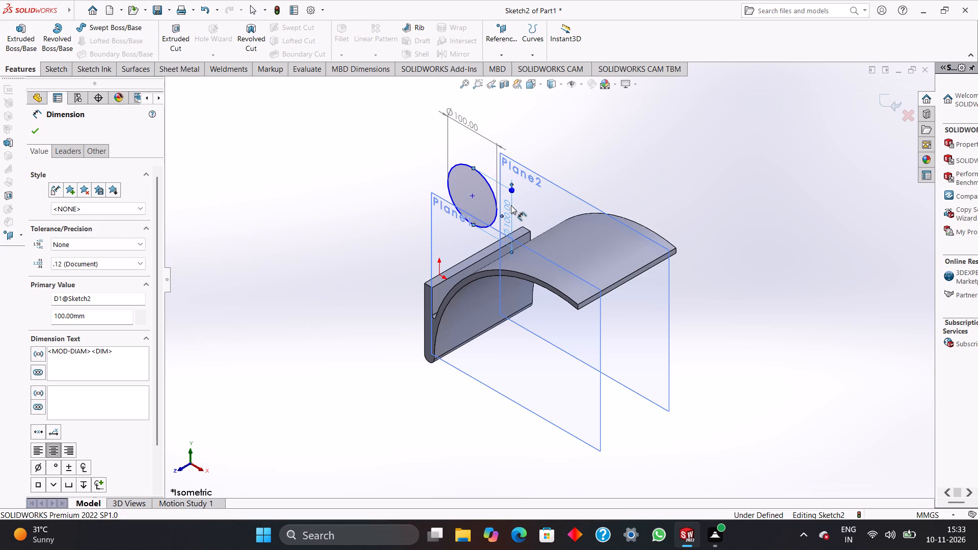
{"action": "key", "text": "Delete"}
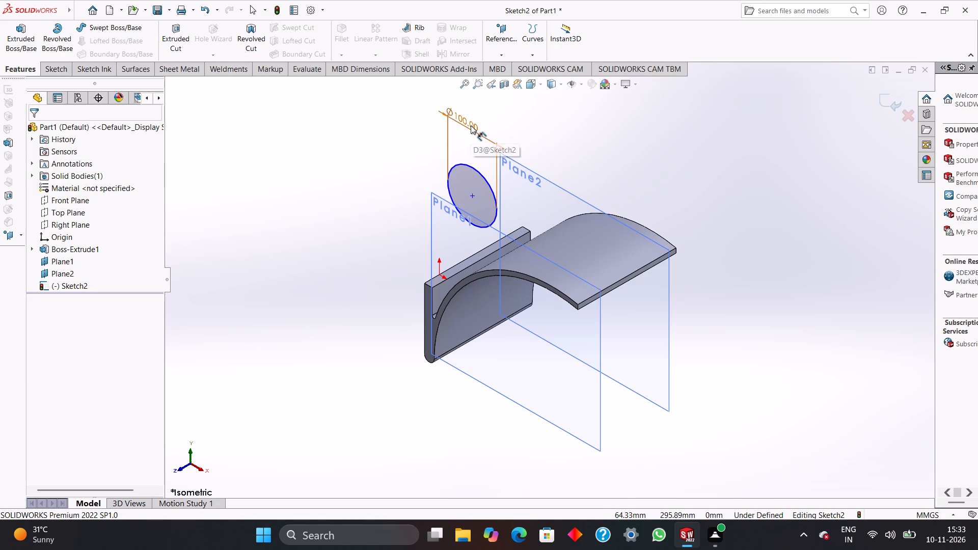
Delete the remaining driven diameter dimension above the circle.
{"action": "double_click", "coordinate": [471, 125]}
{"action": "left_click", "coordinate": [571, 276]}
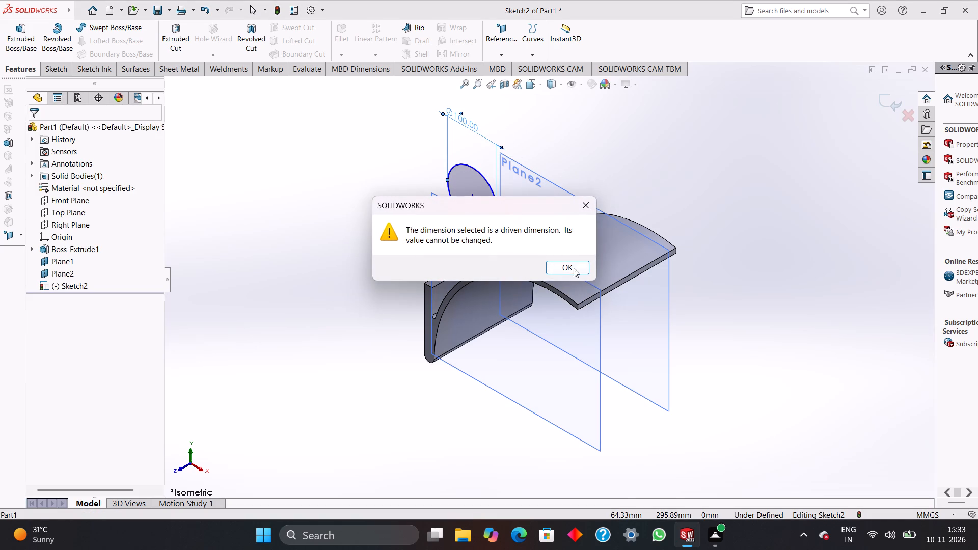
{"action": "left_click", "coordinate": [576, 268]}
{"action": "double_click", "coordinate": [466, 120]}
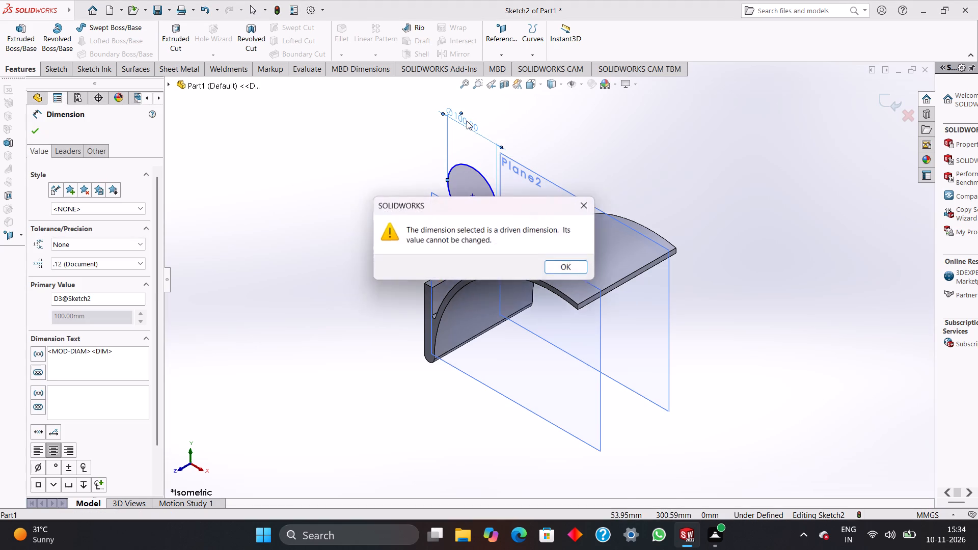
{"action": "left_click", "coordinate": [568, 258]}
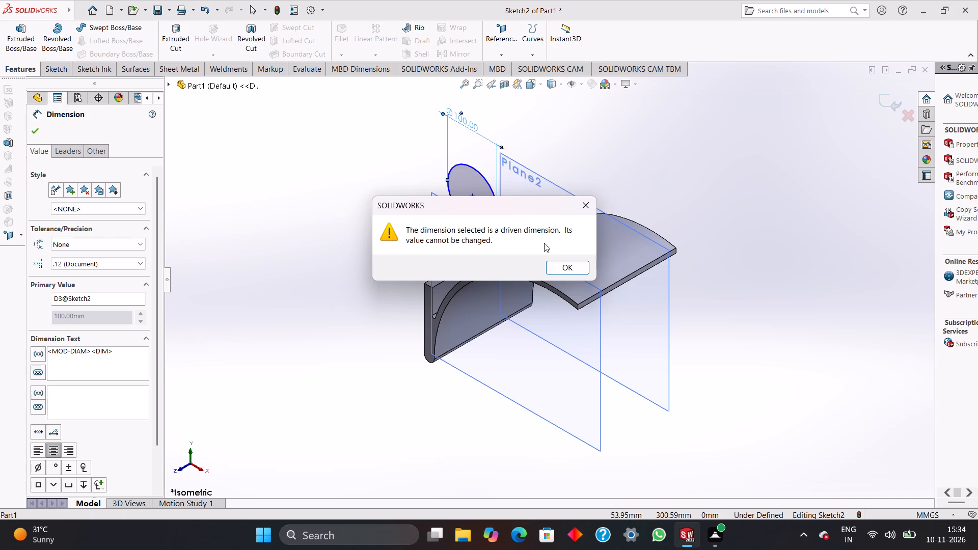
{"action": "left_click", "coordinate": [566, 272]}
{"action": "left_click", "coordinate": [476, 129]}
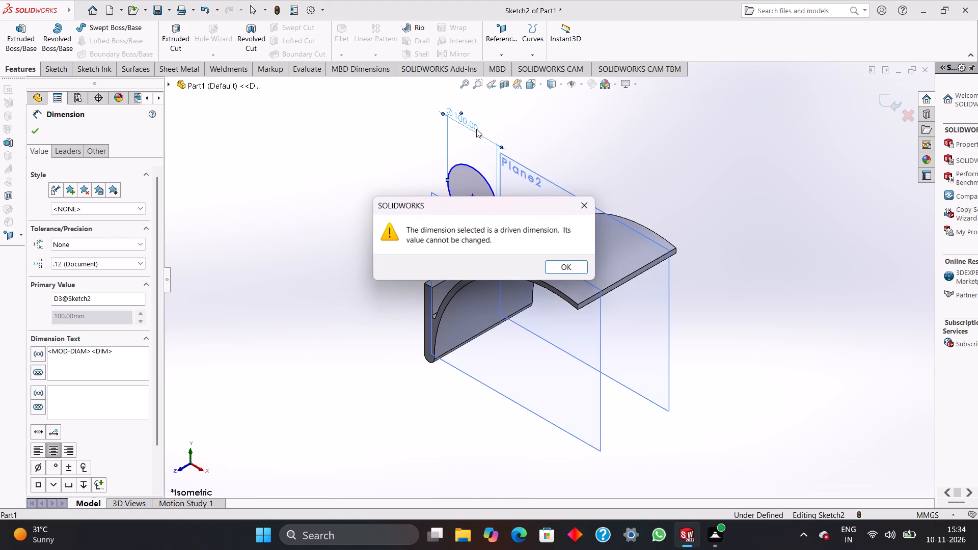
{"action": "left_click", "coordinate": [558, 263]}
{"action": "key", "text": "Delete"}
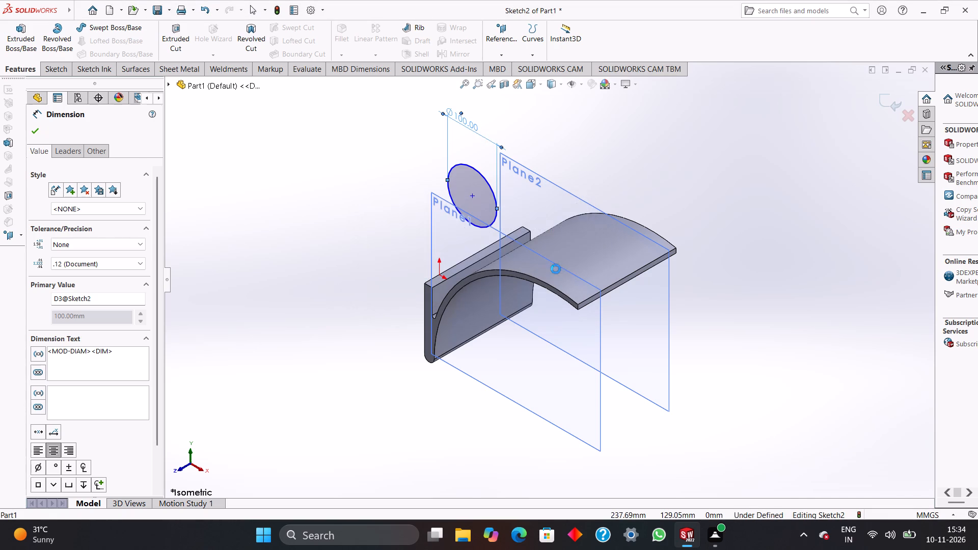
Dimension the circle's diameter again and set it to 50 mm.
{"action": "right_click_drag", "start_coordinate": [253, 224], "coordinate": [240, 130]}
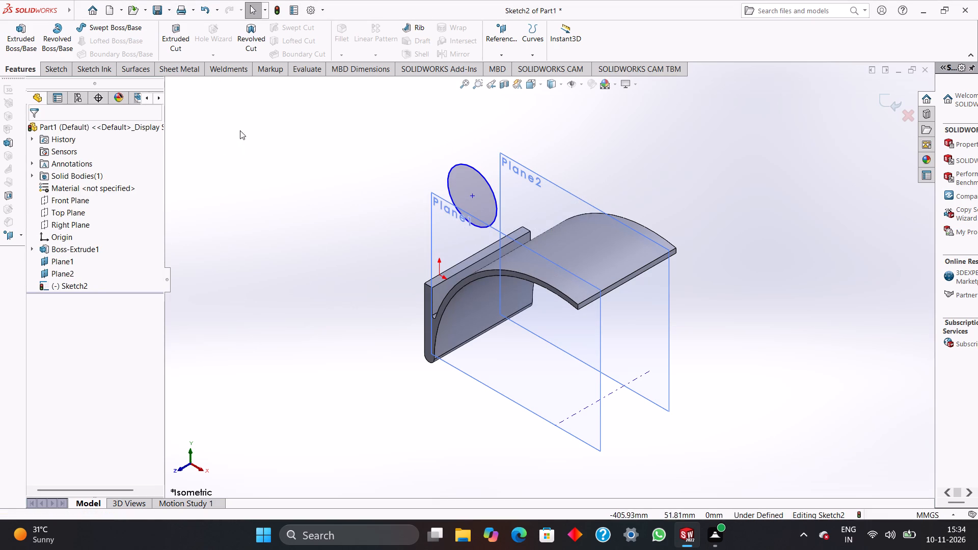
{"action": "right_click_drag", "start_coordinate": [236, 215], "coordinate": [266, 101]}
{"action": "left_click", "coordinate": [452, 171]}
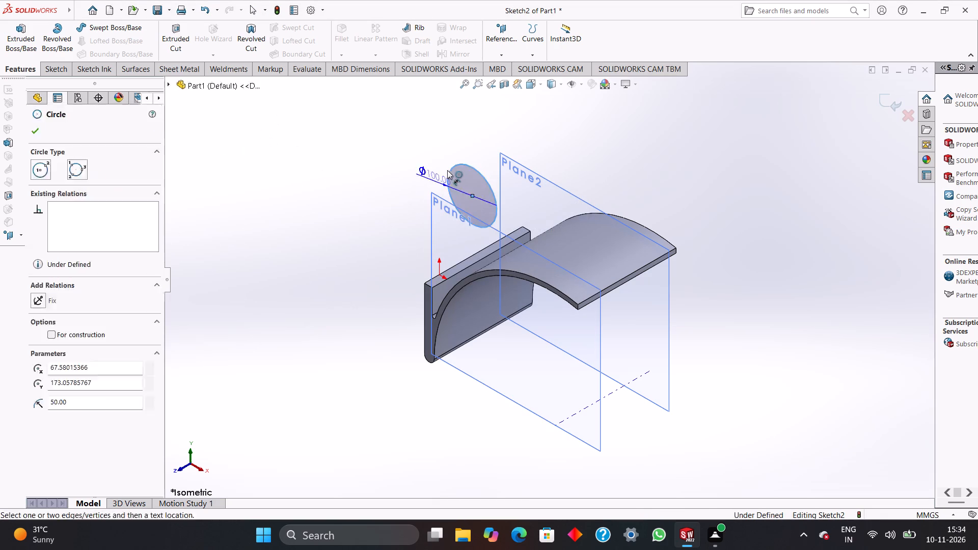
{"action": "left_click", "coordinate": [364, 155]}
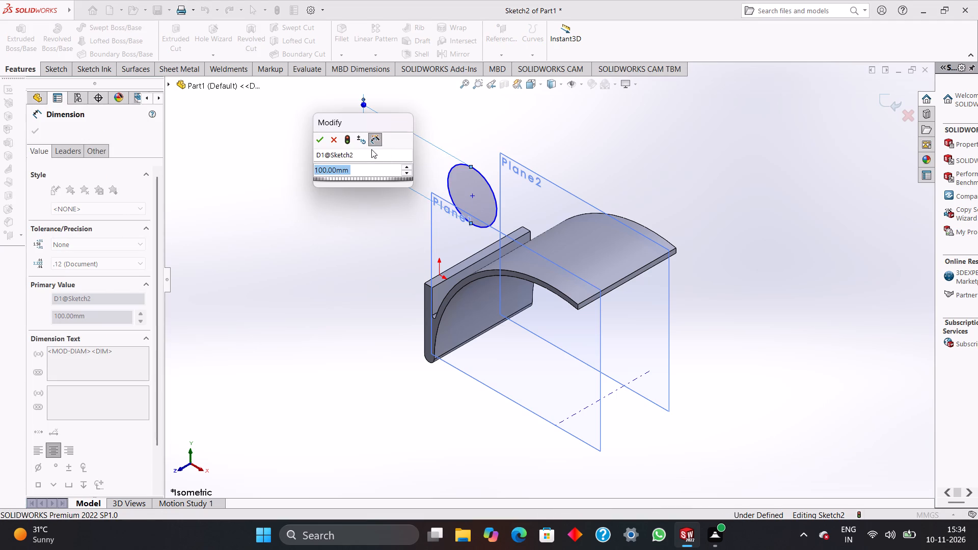
{"action": "type", "text": "50"}
{"action": "key", "text": "Return"}
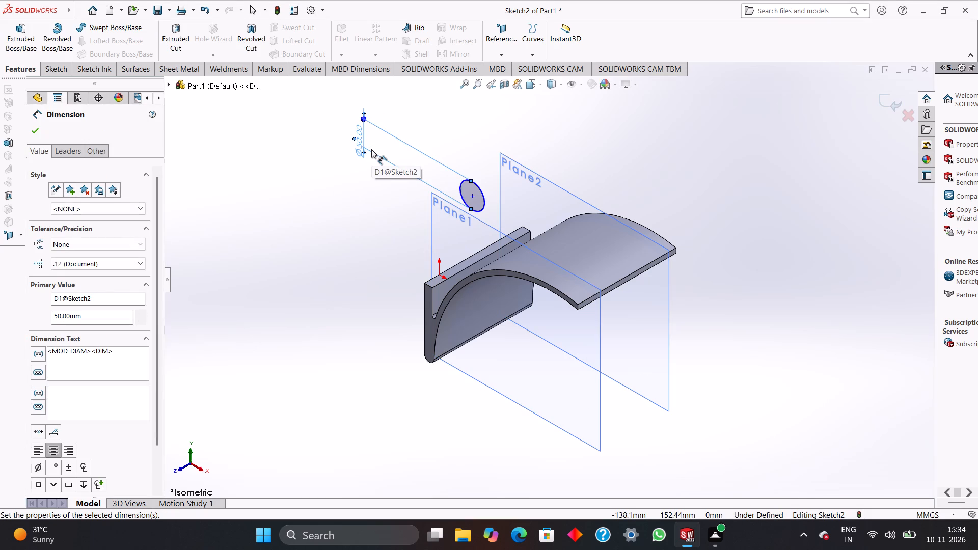
{"action": "middle_click_drag", "start_coordinate": [379, 236], "coordinate": [385, 232]}
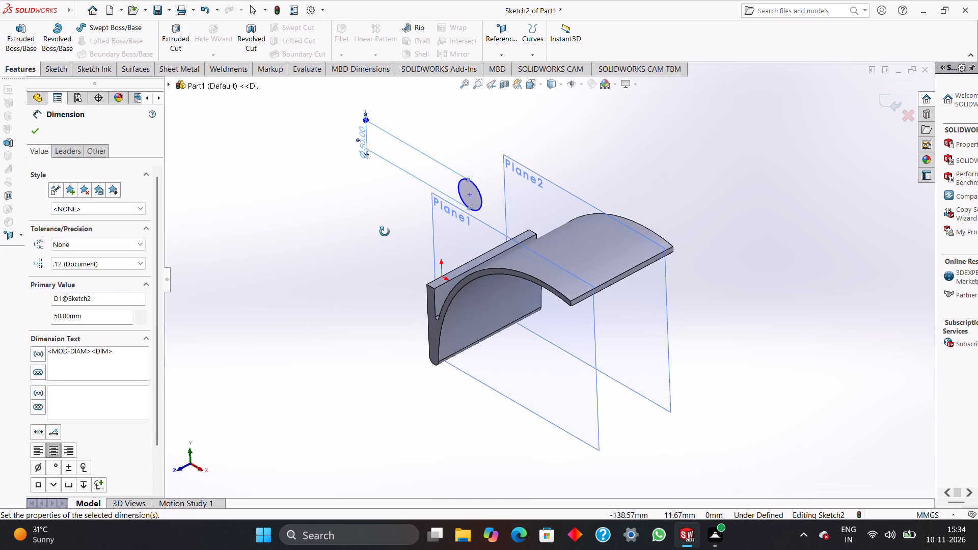
Extrude the 50 mm circle 140 mm from Plane1 toward Plane2, reversing the default direction.
{"action": "middle_click_drag", "start_coordinate": [385, 232], "coordinate": [382, 285]}
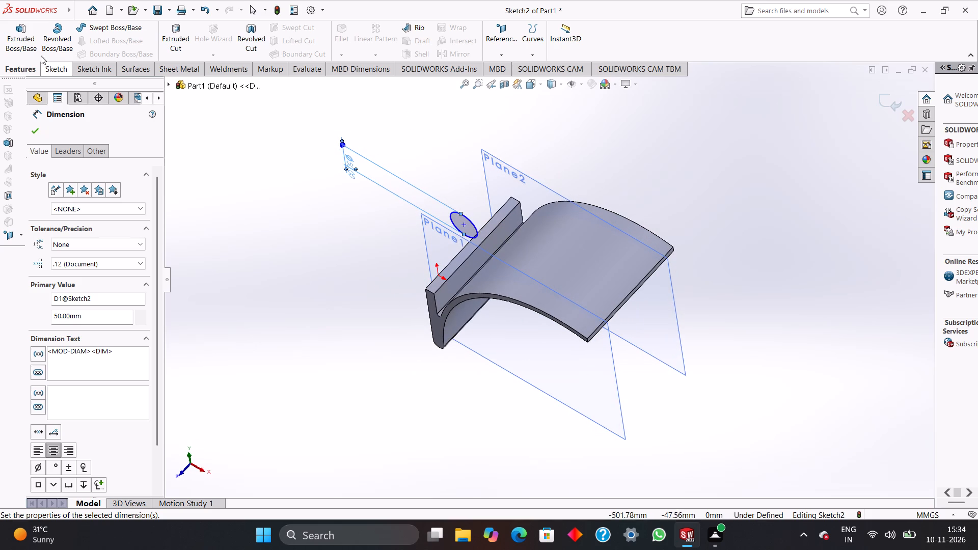
{"action": "left_click", "coordinate": [36, 132]}
{"action": "left_click", "coordinate": [26, 39]}
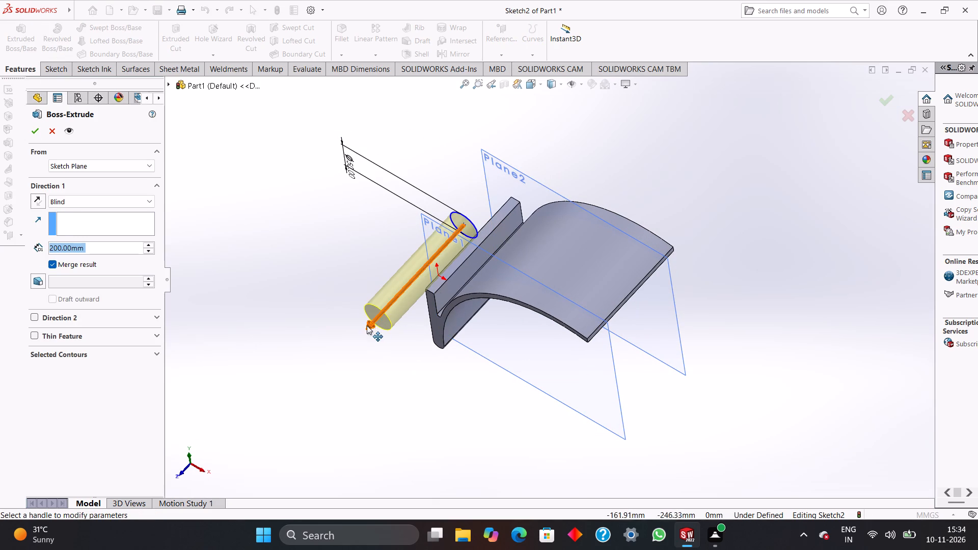
{"action": "left_click_drag", "start_coordinate": [367, 325], "coordinate": [507, 167]}
{"action": "middle_click_drag", "start_coordinate": [507, 167], "coordinate": [483, 201]}
{"action": "left_click_drag", "start_coordinate": [507, 173], "coordinate": [509, 172]}
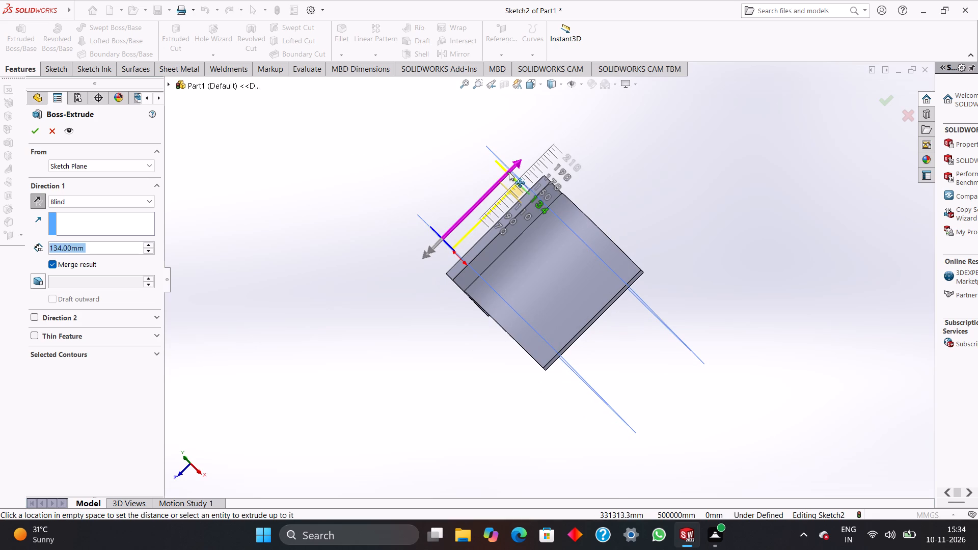
{"action": "left_click_drag", "start_coordinate": [509, 172], "coordinate": [512, 170]}
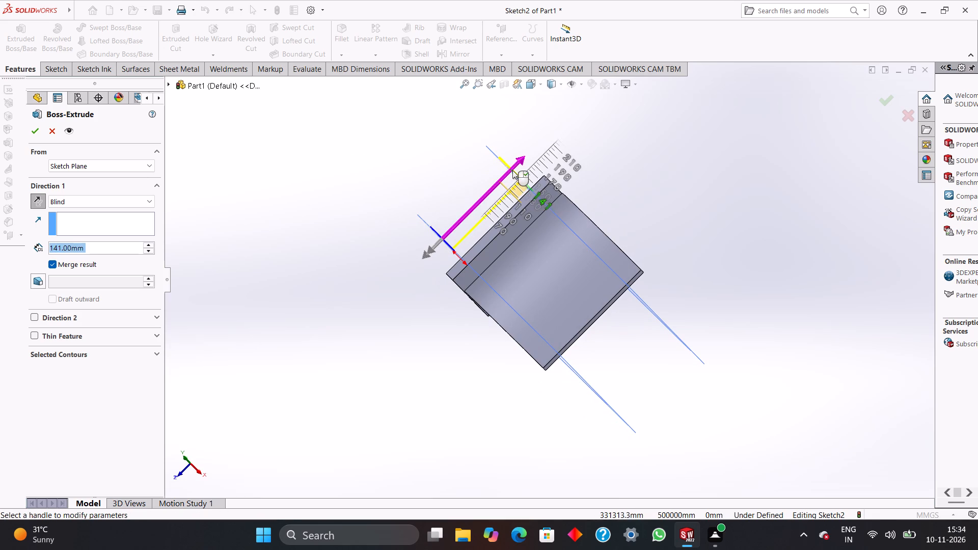
{"action": "middle_click_drag", "start_coordinate": [530, 230], "coordinate": [524, 228]}
{"action": "scroll", "coordinate": [530, 230], "scroll_direction": "up", "scroll_amount": 1}
{"action": "scroll", "coordinate": [529, 216], "scroll_direction": "down", "scroll_amount": 2}
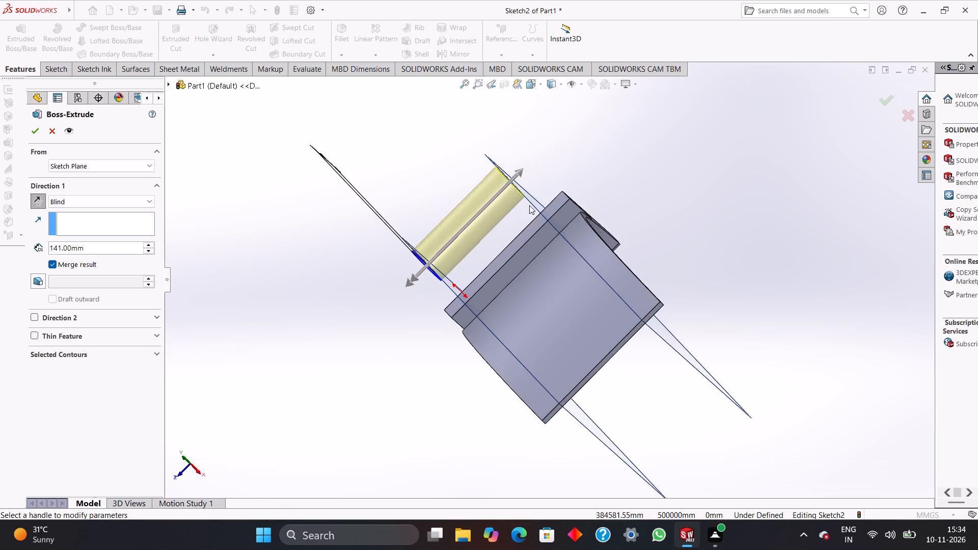
{"action": "scroll", "coordinate": [528, 200], "scroll_direction": "down", "scroll_amount": 6}
{"action": "middle_click_drag", "start_coordinate": [531, 202], "coordinate": [533, 195]}
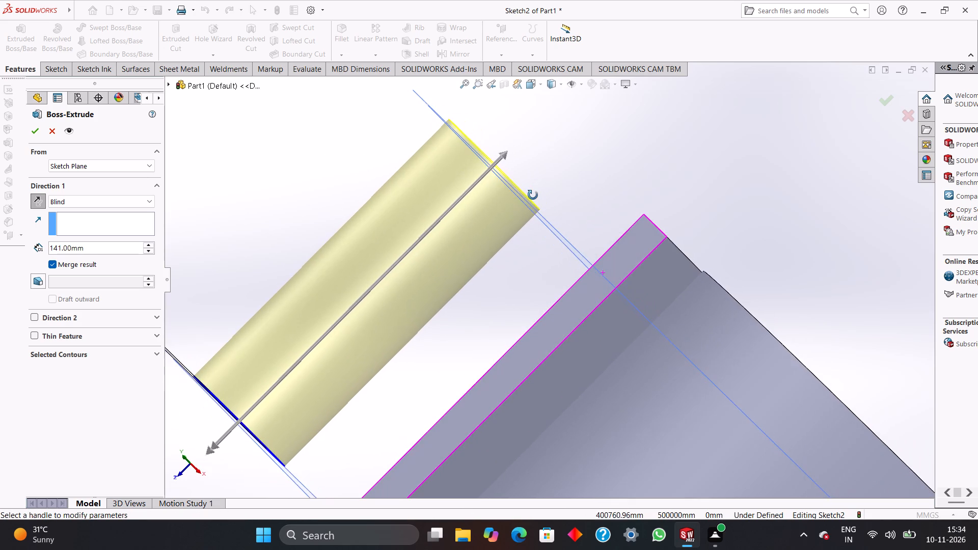
{"action": "middle_click_drag", "start_coordinate": [533, 195], "coordinate": [532, 197]}
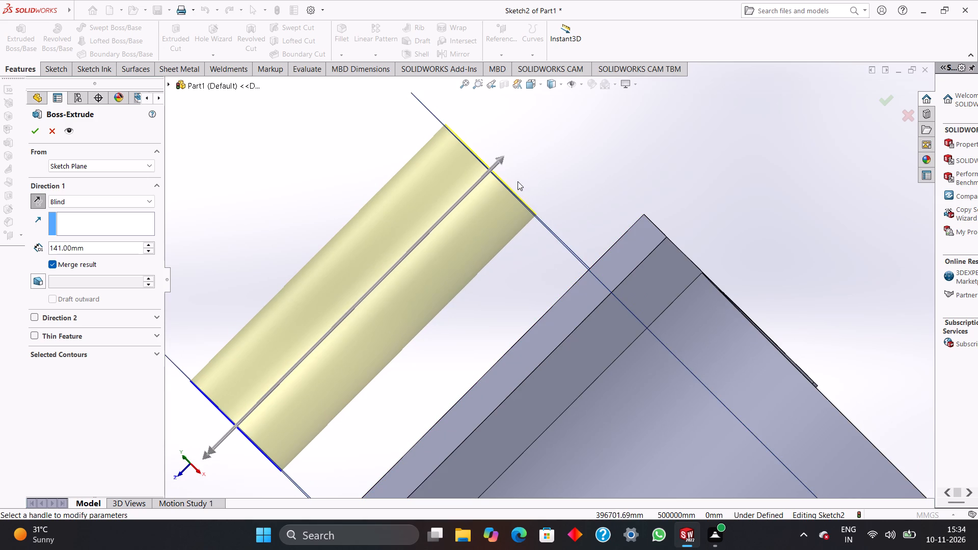
{"action": "left_click_drag", "start_coordinate": [506, 157], "coordinate": [503, 158]}
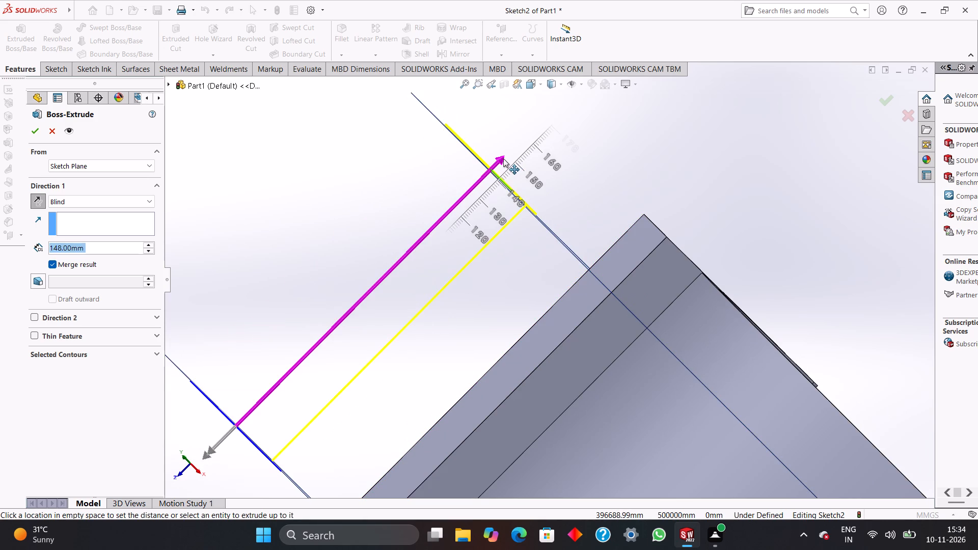
{"action": "left_click_drag", "start_coordinate": [503, 158], "coordinate": [493, 175]}
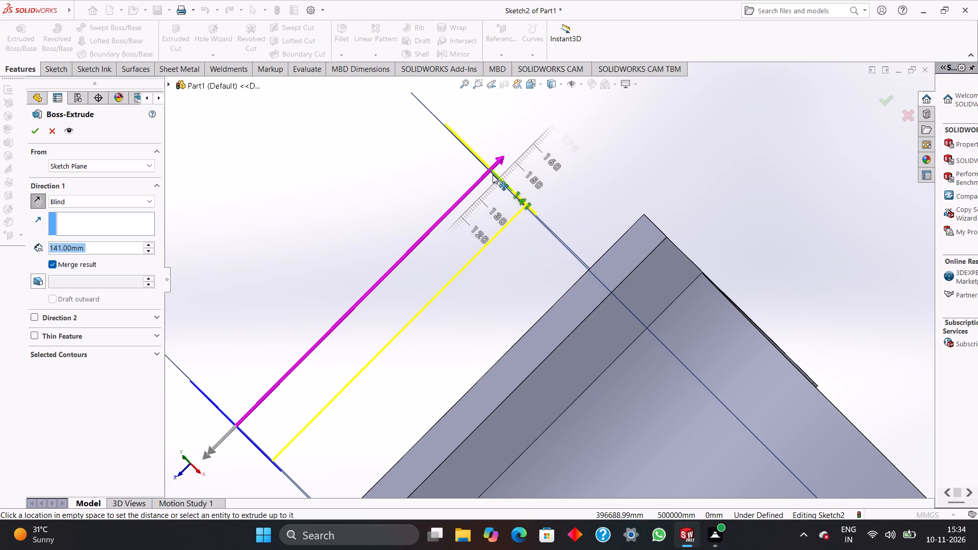
{"action": "left_click_drag", "start_coordinate": [493, 175], "coordinate": [494, 174]}
{"action": "left_click_drag", "start_coordinate": [494, 174], "coordinate": [493, 175]}
{"action": "middle_click_drag", "start_coordinate": [279, 148], "coordinate": [319, 137]}
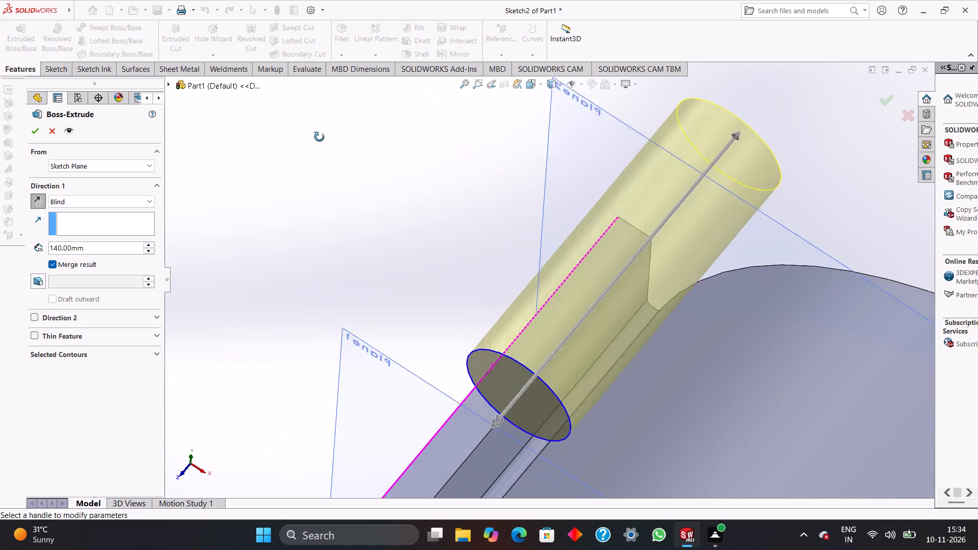
{"action": "middle_click_drag", "start_coordinate": [319, 137], "coordinate": [324, 129]}
{"action": "scroll", "coordinate": [374, 228], "scroll_direction": "up", "scroll_amount": 7}
{"action": "scroll", "coordinate": [461, 323], "scroll_direction": "up", "scroll_amount": 2}
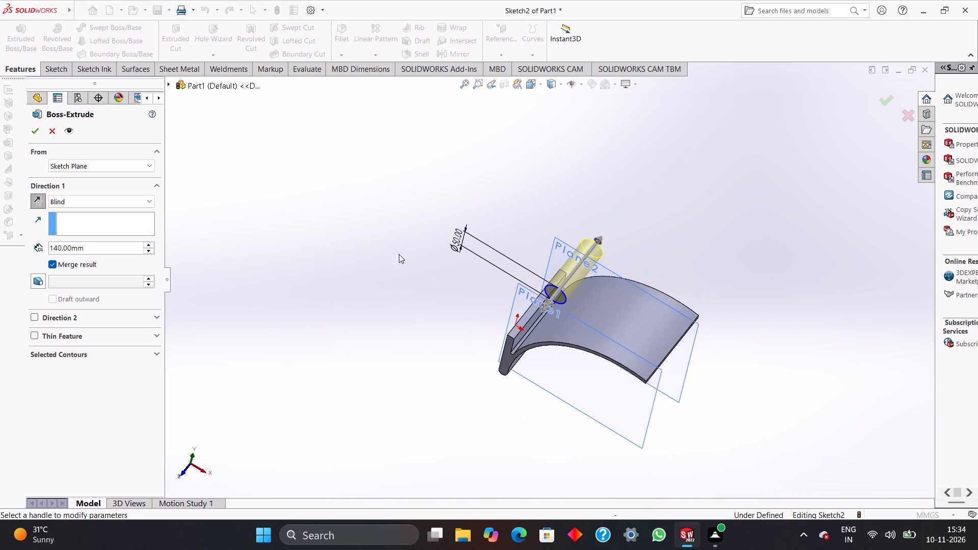
{"action": "left_click", "coordinate": [35, 131]}
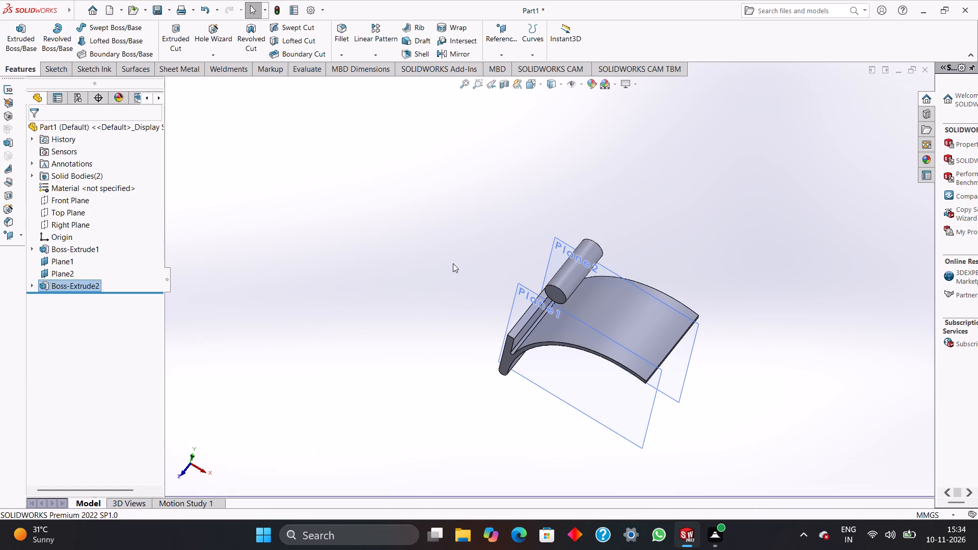
Sketch a concentric circle of about 34 mm diameter on the cylinder's end face at Plane1.
{"action": "scroll", "coordinate": [636, 314], "scroll_direction": "down", "scroll_amount": 3}
{"action": "middle_click_drag", "start_coordinate": [739, 266], "coordinate": [742, 256]}
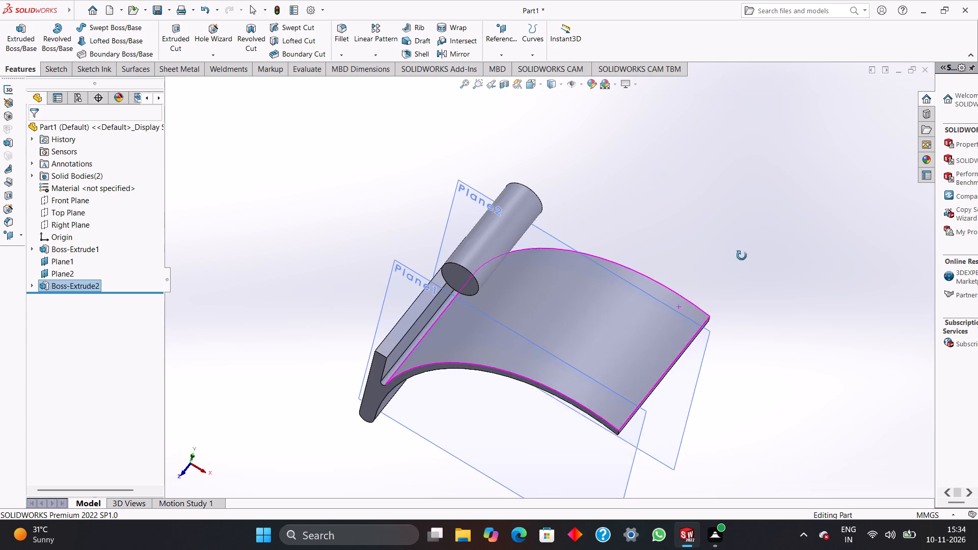
{"action": "middle_click_drag", "start_coordinate": [742, 256], "coordinate": [774, 219]}
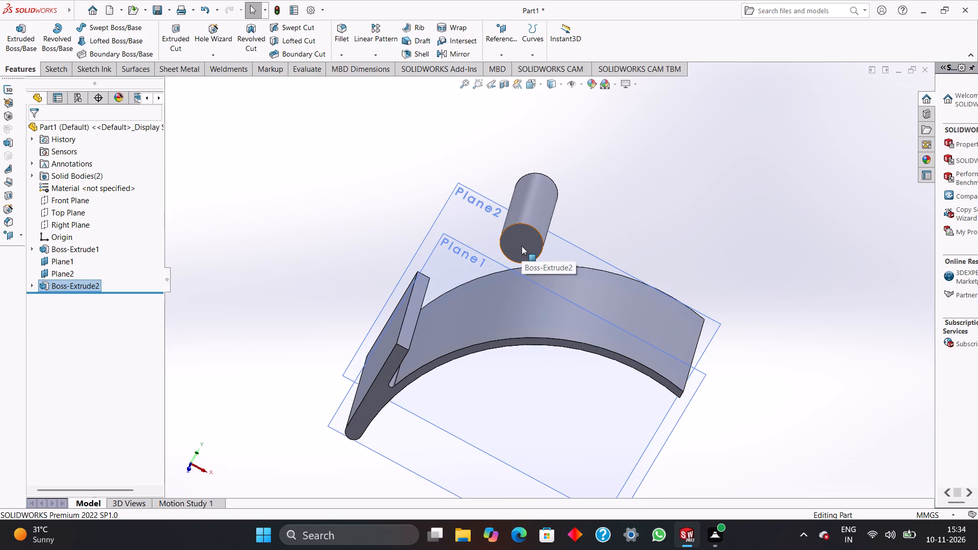
{"action": "left_click", "coordinate": [522, 246]}
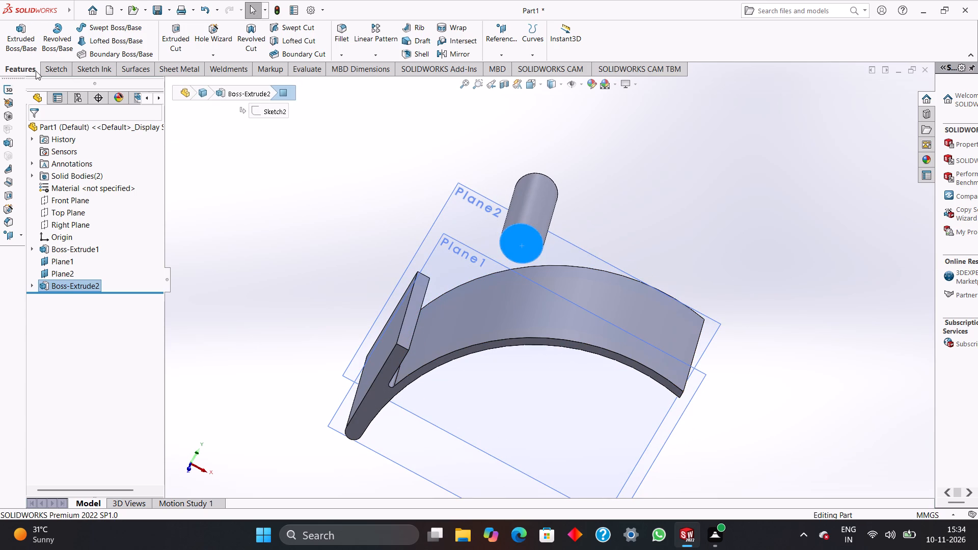
{"action": "left_click", "coordinate": [46, 69]}
{"action": "left_click", "coordinate": [17, 35]}
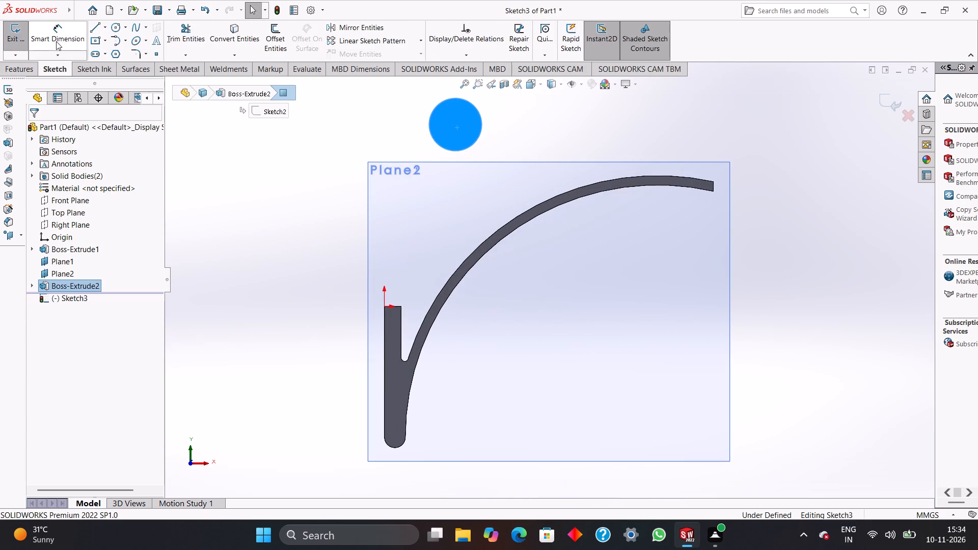
{"action": "left_click", "coordinate": [114, 29]}
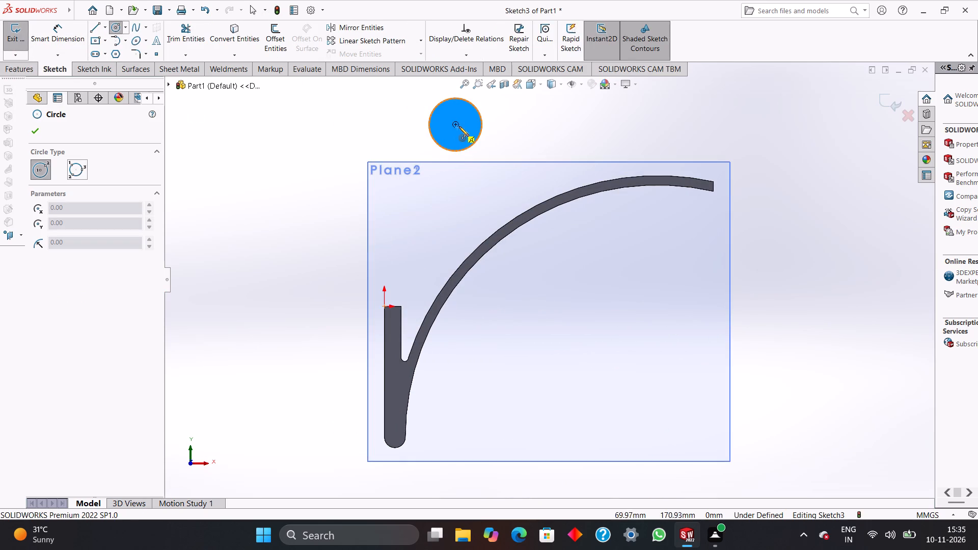
{"action": "left_click", "coordinate": [456, 127]}
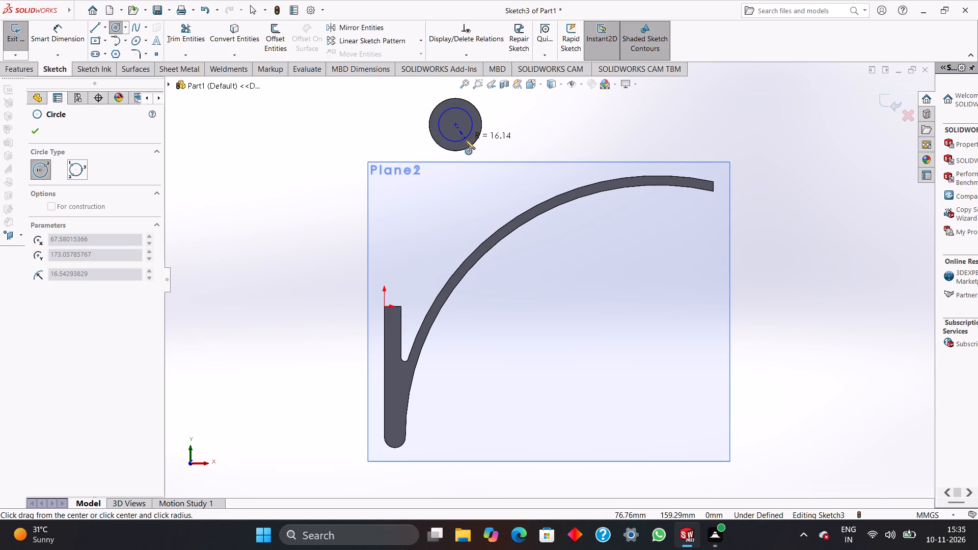
{"action": "left_click", "coordinate": [465, 140]}
Dimension the inner circle's diameter and set it to 30 mm.
{"action": "right_click_drag", "start_coordinate": [375, 126], "coordinate": [361, 72]}
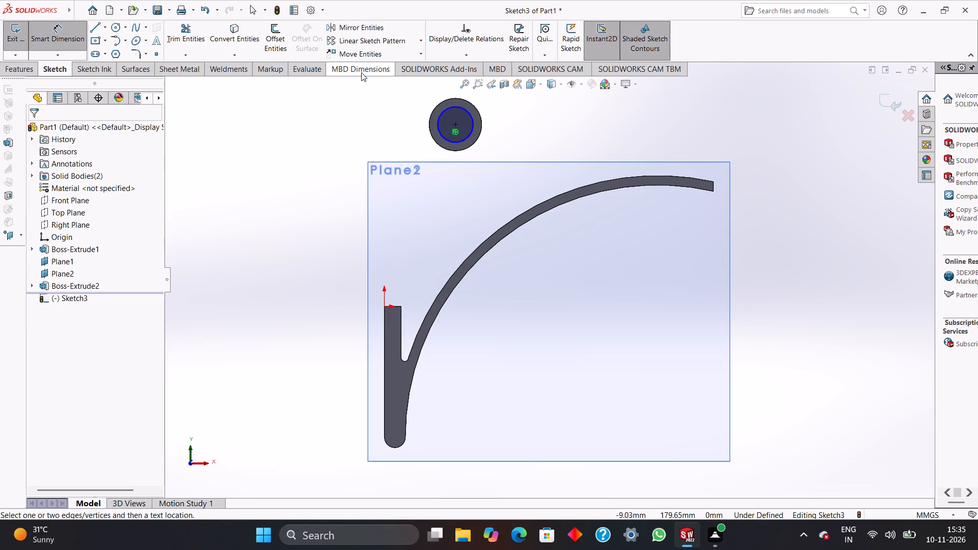
{"action": "left_click", "coordinate": [438, 124]}
{"action": "left_click", "coordinate": [384, 129]}
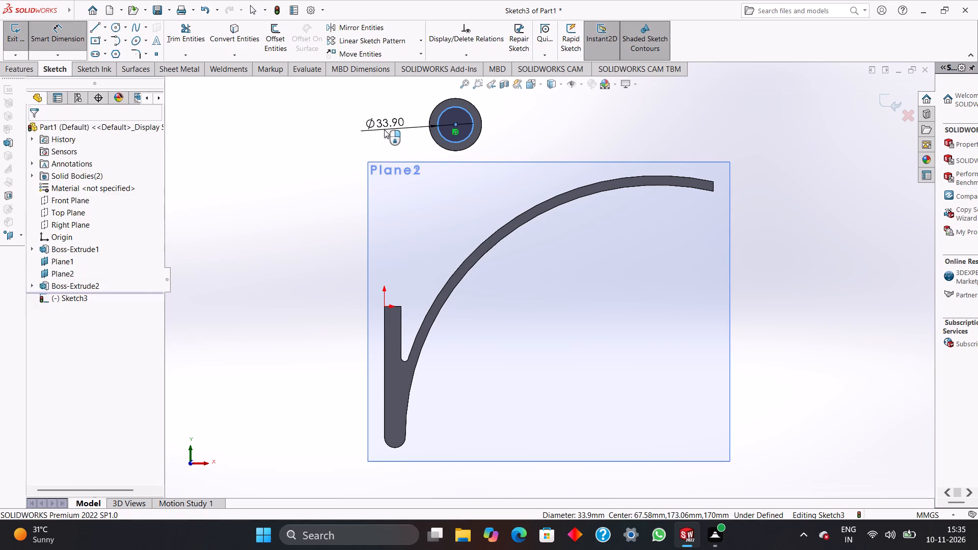
{"action": "type", "text": "30"}
{"action": "key", "text": "Return"}
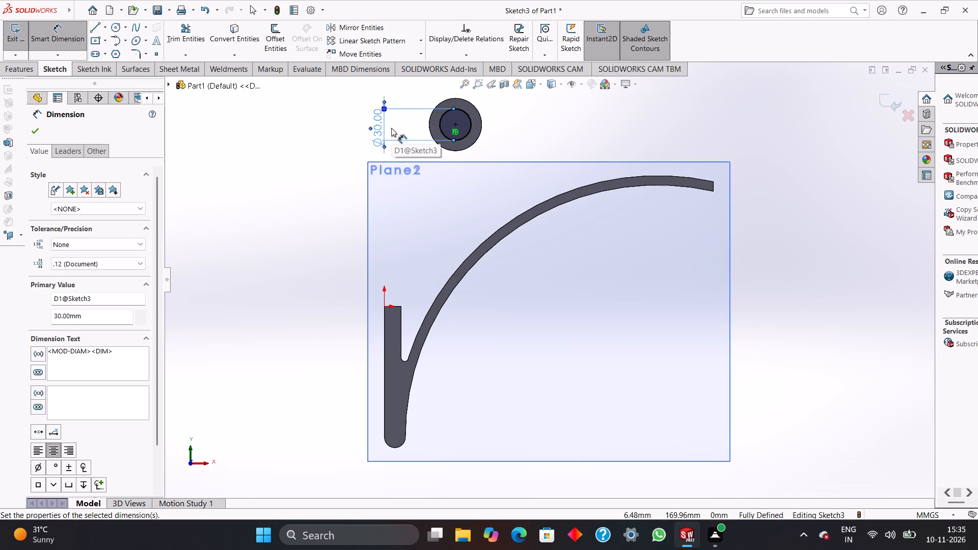
Cut-extrude the 30 mm circle to a depth of 277 mm, right through the cylinder.
{"action": "left_click", "coordinate": [15, 63]}
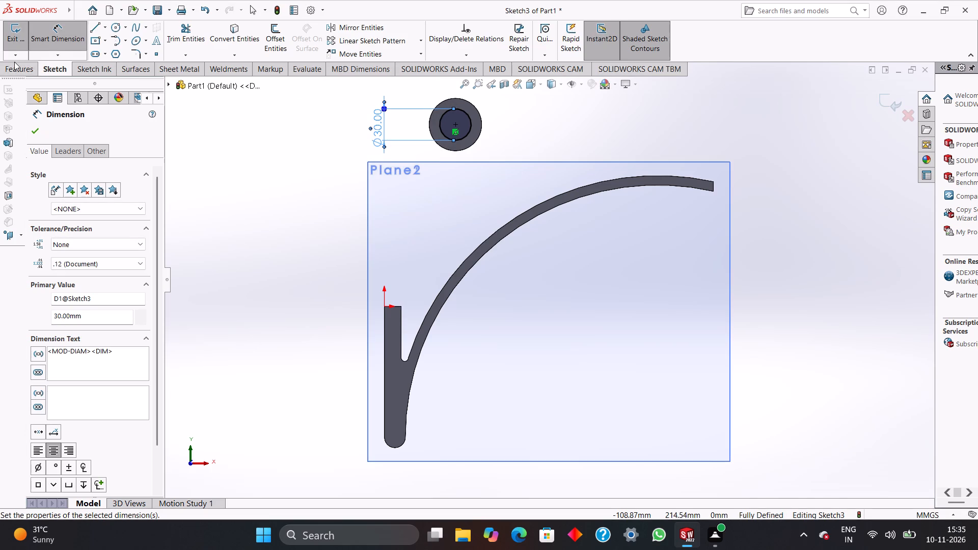
{"action": "left_click", "coordinate": [14, 68]}
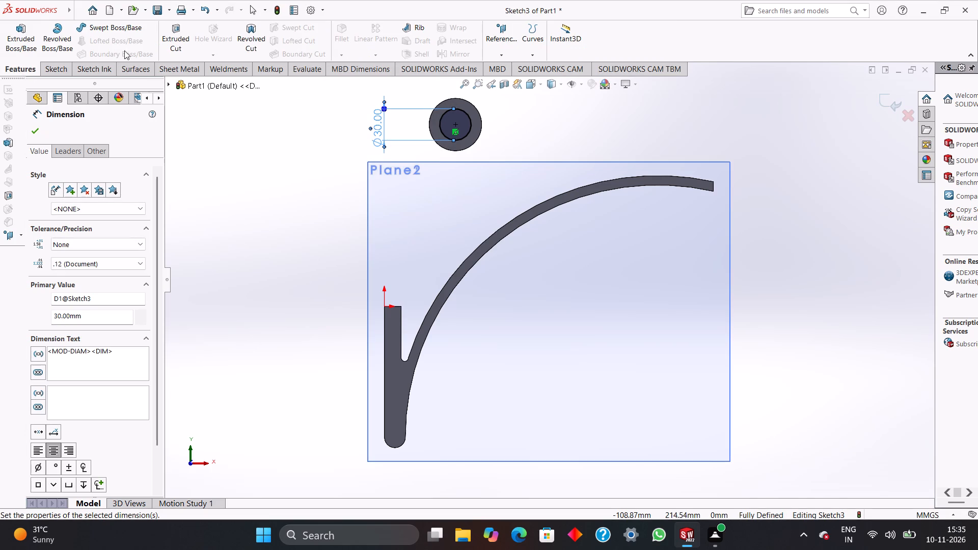
{"action": "left_click", "coordinate": [175, 42]}
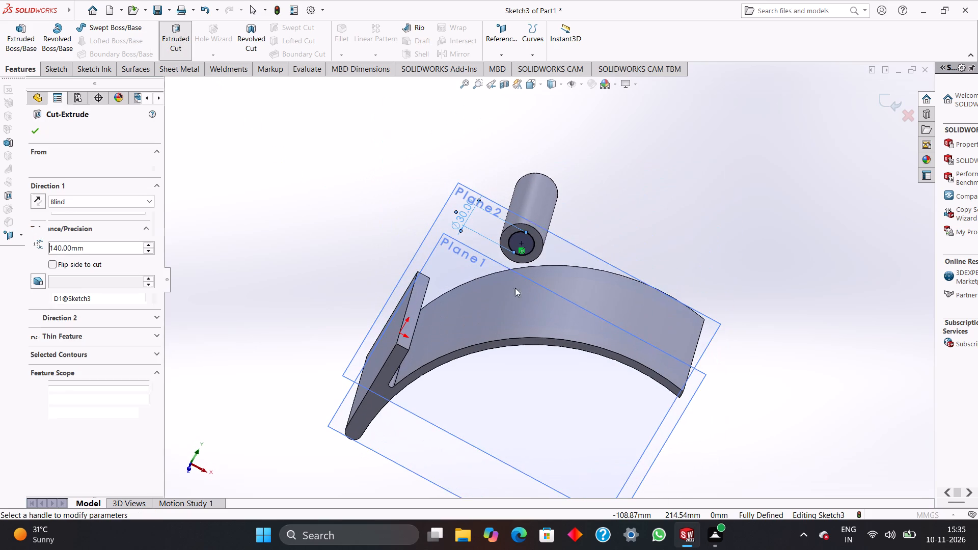
{"action": "left_click_drag", "start_coordinate": [540, 188], "coordinate": [554, 145]}
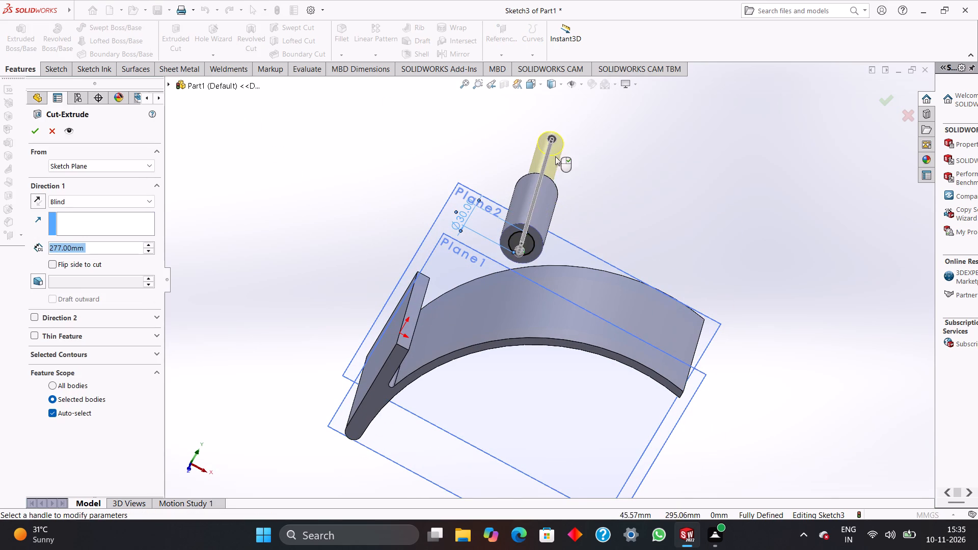
{"action": "left_click", "coordinate": [37, 133]}
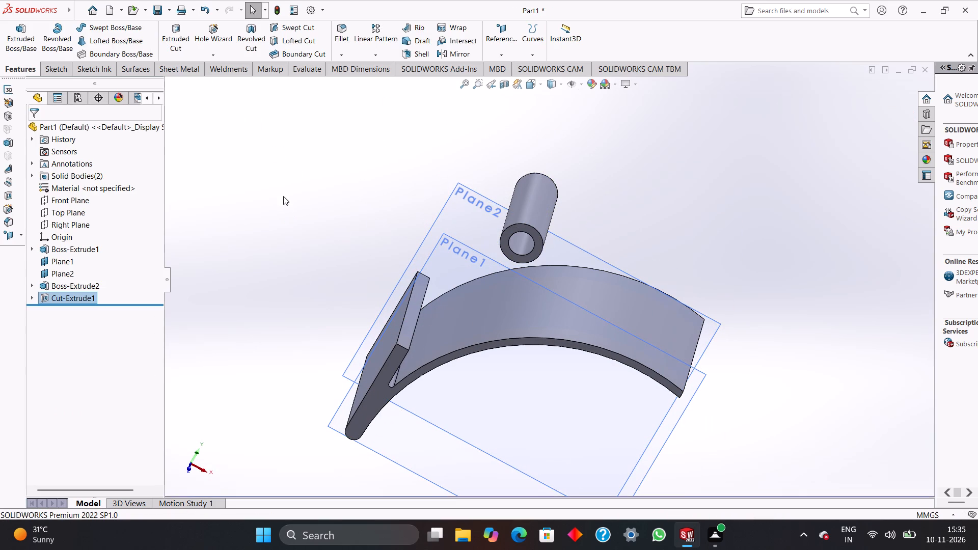
{"action": "left_click", "coordinate": [283, 194]}
Start a new sketch on Plane1.
{"action": "middle_click_drag", "start_coordinate": [405, 251], "coordinate": [415, 181]}
{"action": "scroll", "coordinate": [401, 250], "scroll_direction": "up", "scroll_amount": 1}
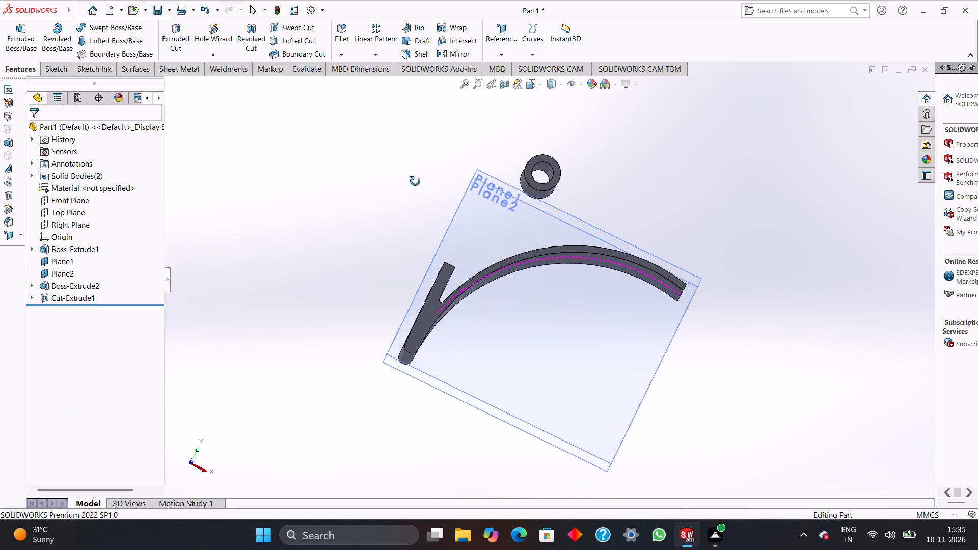
{"action": "middle_click_drag", "start_coordinate": [415, 181], "coordinate": [418, 189]}
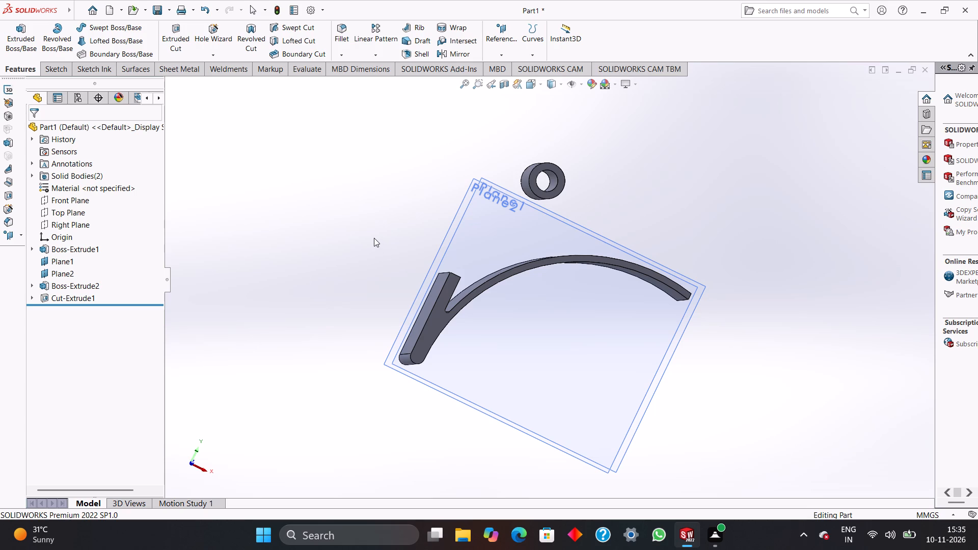
{"action": "middle_click_drag", "start_coordinate": [364, 254], "coordinate": [365, 317]}
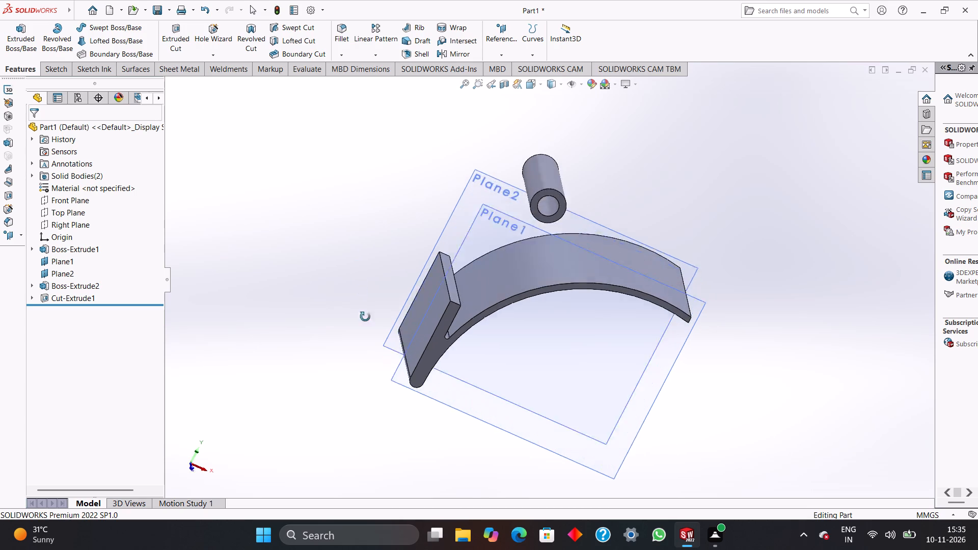
{"action": "middle_click_drag", "start_coordinate": [365, 317], "coordinate": [388, 459]}
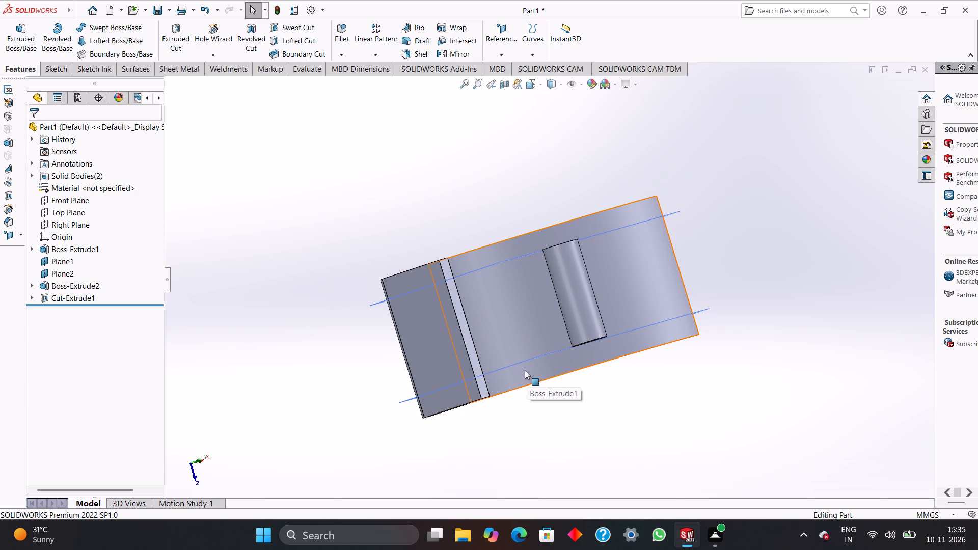
{"action": "middle_click_drag", "start_coordinate": [513, 367], "coordinate": [513, 366]}
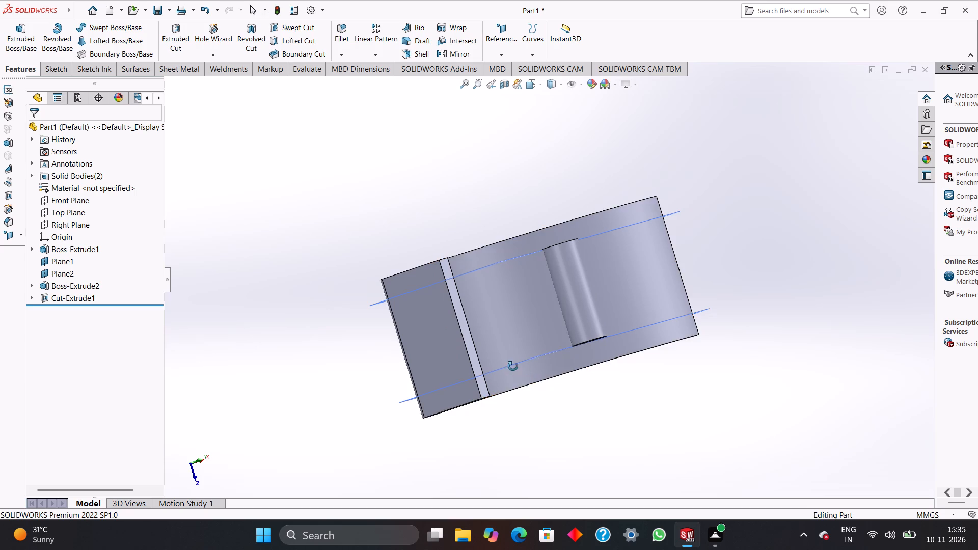
{"action": "middle_click_drag", "start_coordinate": [513, 366], "coordinate": [463, 248]}
{"action": "left_click", "coordinate": [464, 259]}
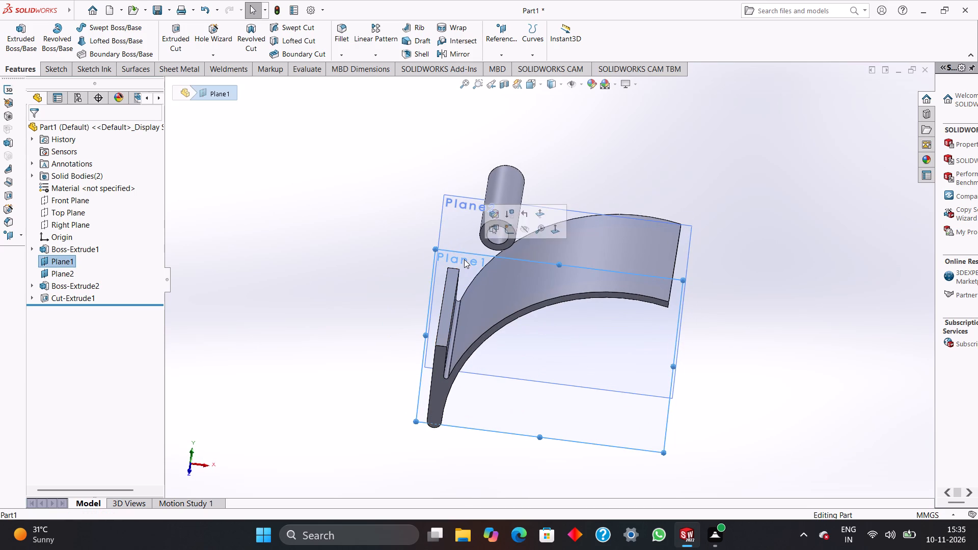
{"action": "left_click", "coordinate": [50, 67]}
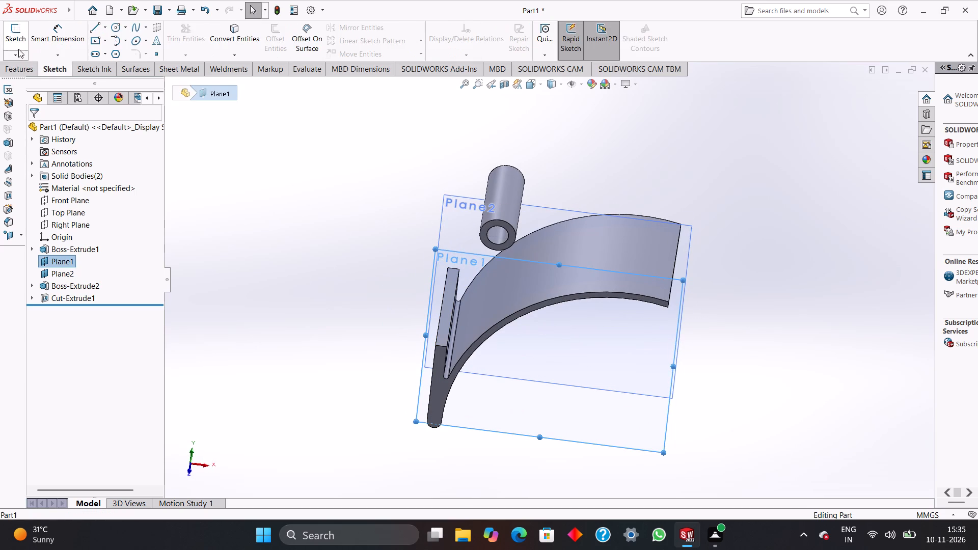
{"action": "left_click", "coordinate": [17, 39]}
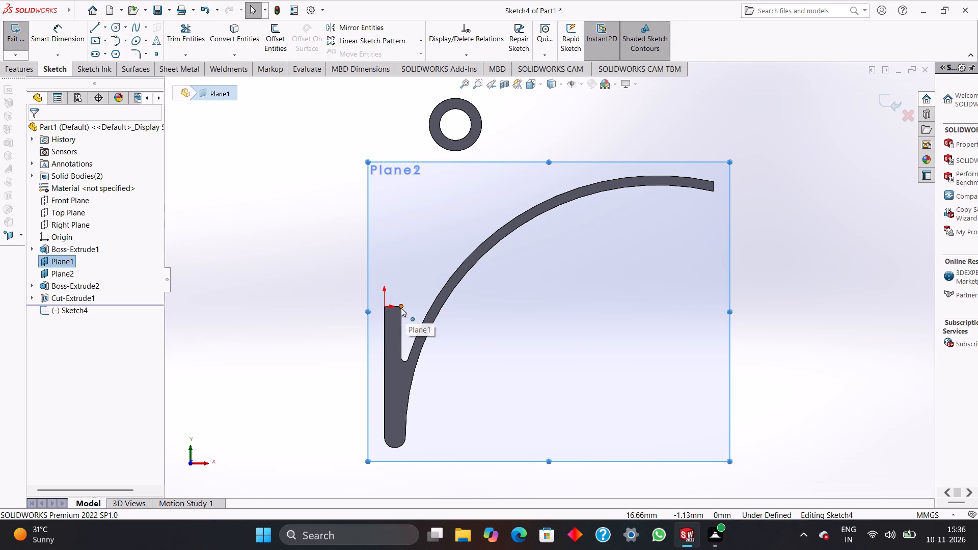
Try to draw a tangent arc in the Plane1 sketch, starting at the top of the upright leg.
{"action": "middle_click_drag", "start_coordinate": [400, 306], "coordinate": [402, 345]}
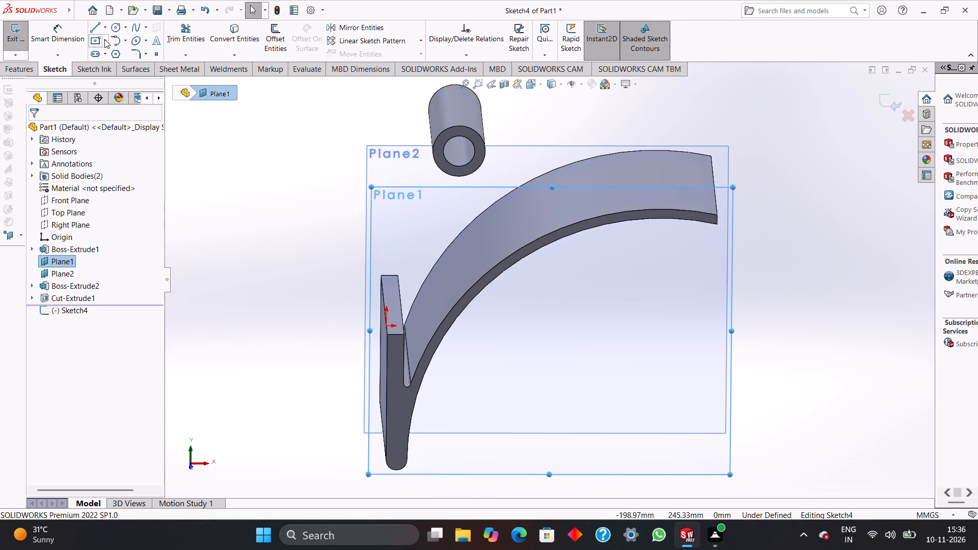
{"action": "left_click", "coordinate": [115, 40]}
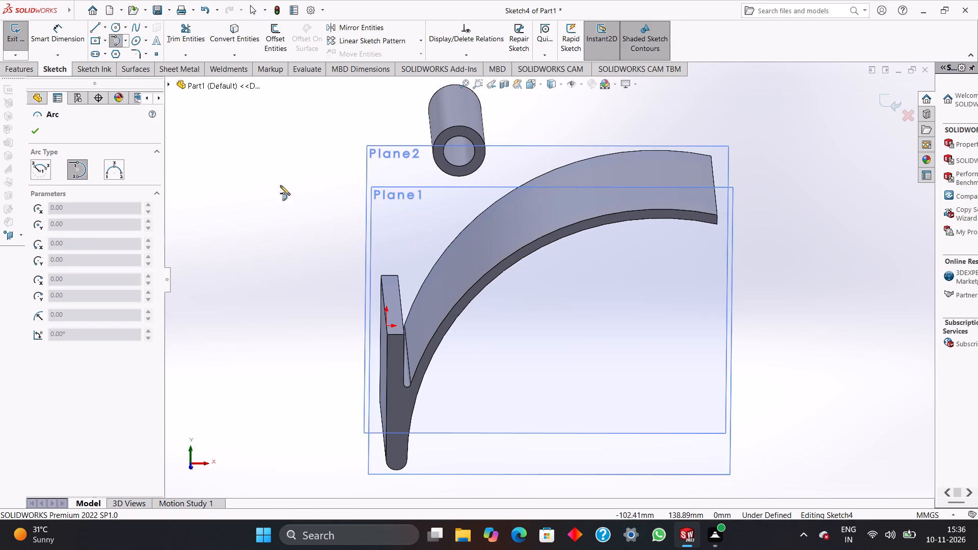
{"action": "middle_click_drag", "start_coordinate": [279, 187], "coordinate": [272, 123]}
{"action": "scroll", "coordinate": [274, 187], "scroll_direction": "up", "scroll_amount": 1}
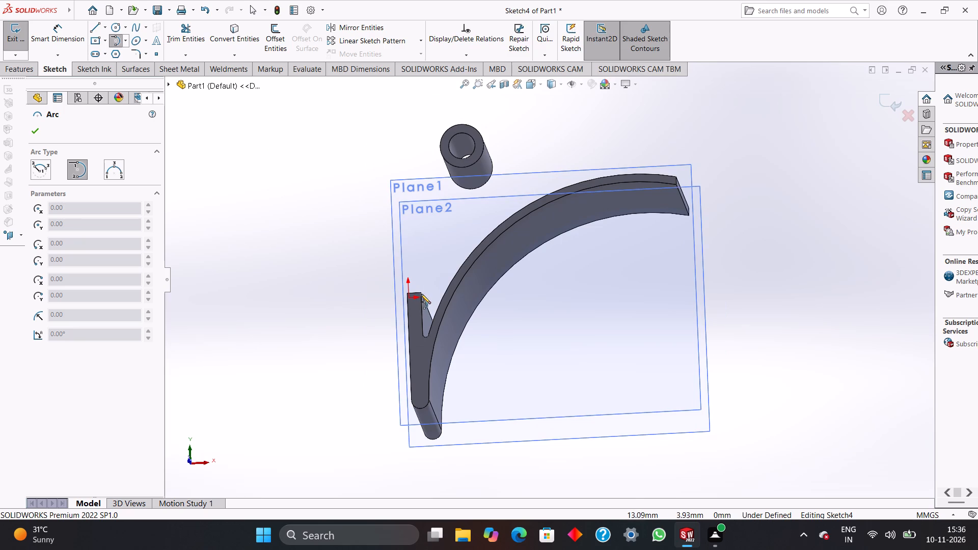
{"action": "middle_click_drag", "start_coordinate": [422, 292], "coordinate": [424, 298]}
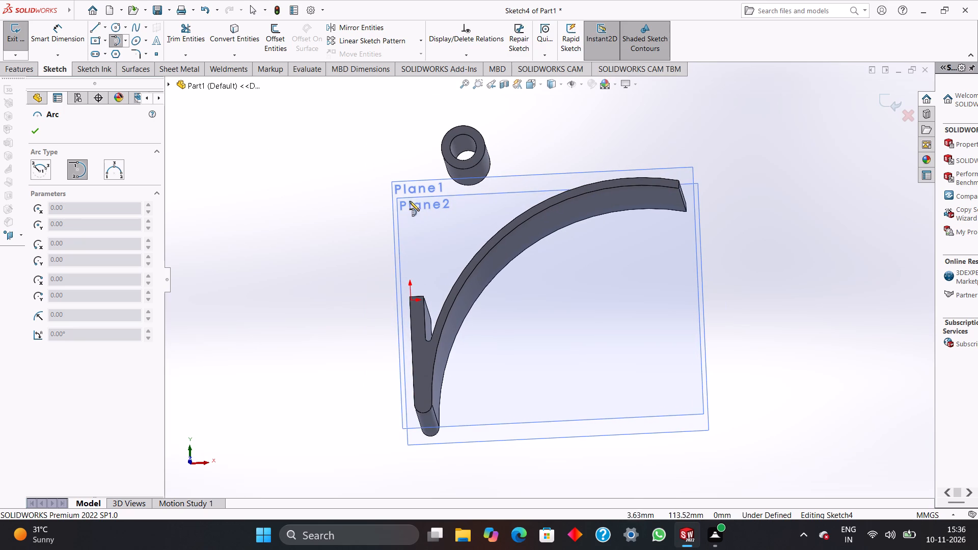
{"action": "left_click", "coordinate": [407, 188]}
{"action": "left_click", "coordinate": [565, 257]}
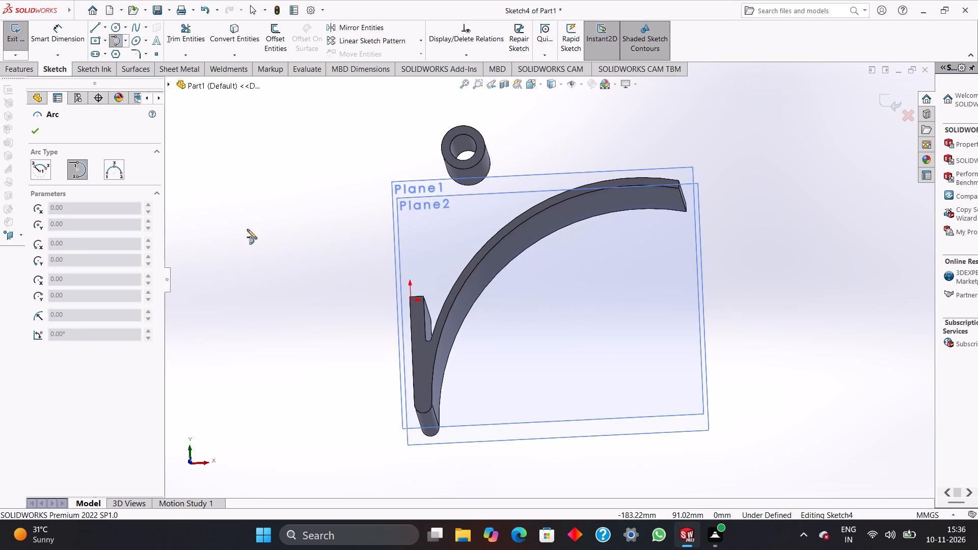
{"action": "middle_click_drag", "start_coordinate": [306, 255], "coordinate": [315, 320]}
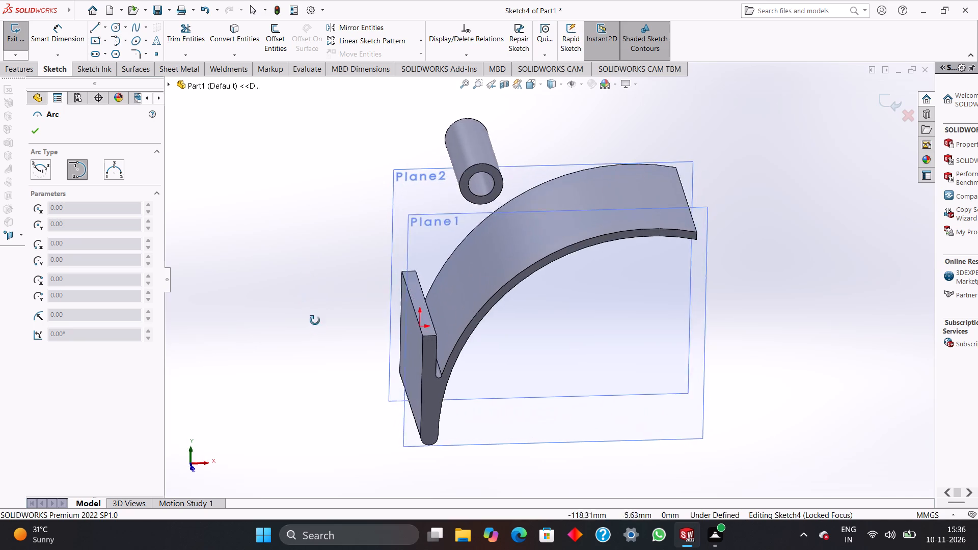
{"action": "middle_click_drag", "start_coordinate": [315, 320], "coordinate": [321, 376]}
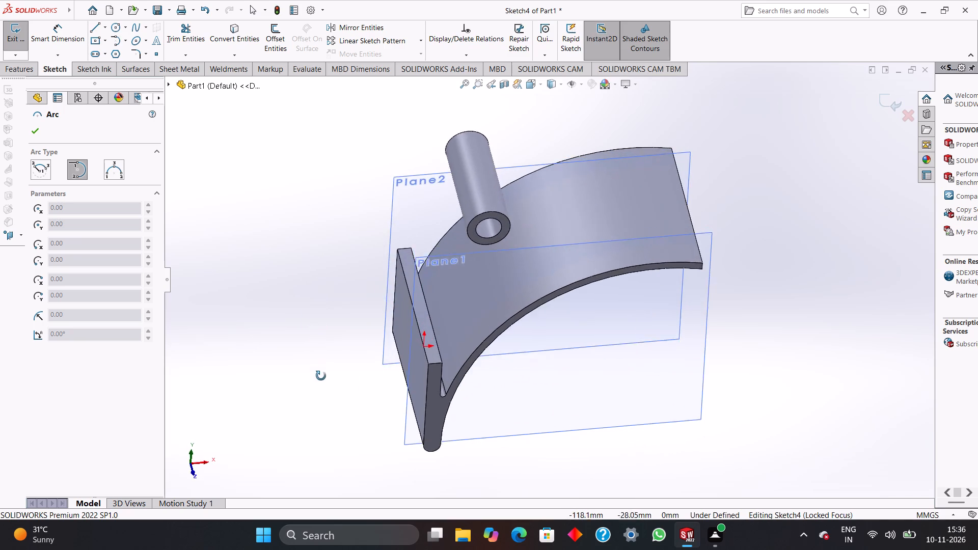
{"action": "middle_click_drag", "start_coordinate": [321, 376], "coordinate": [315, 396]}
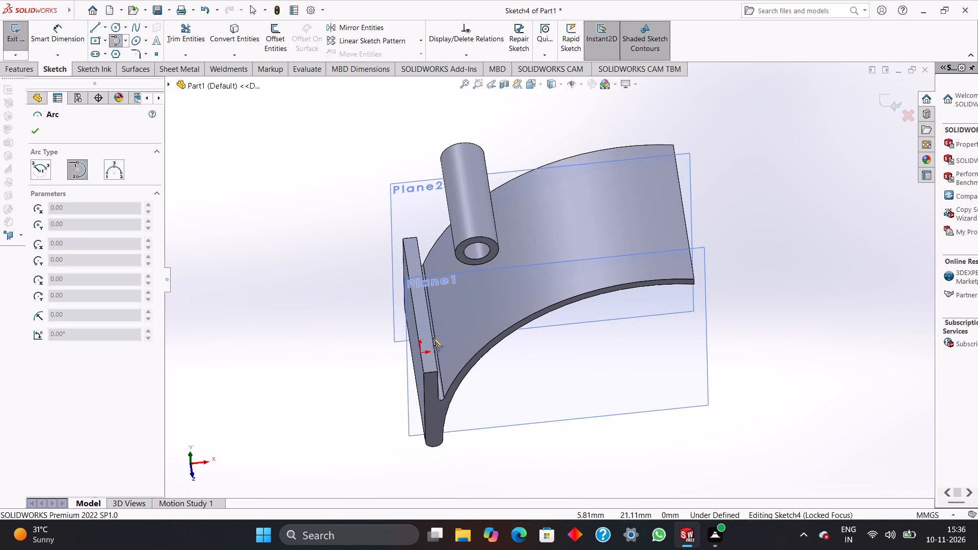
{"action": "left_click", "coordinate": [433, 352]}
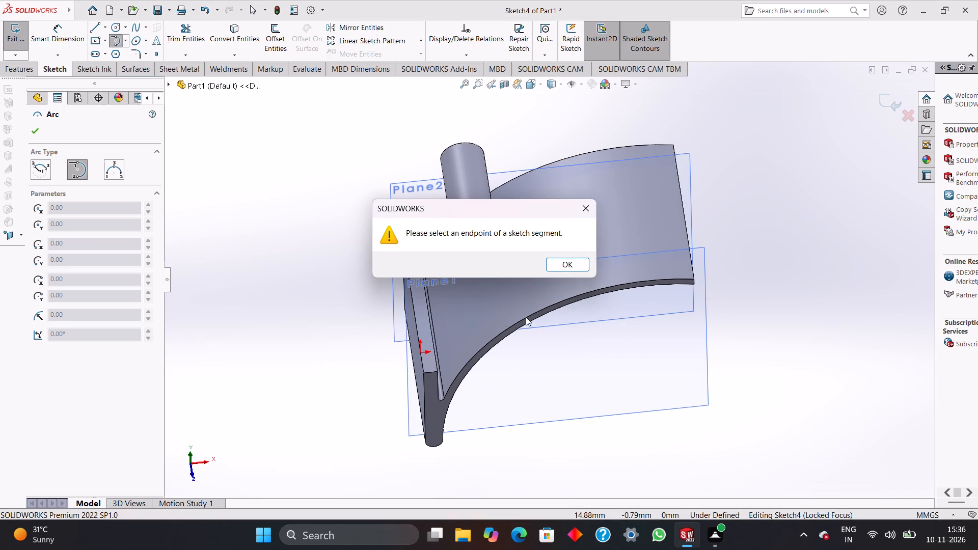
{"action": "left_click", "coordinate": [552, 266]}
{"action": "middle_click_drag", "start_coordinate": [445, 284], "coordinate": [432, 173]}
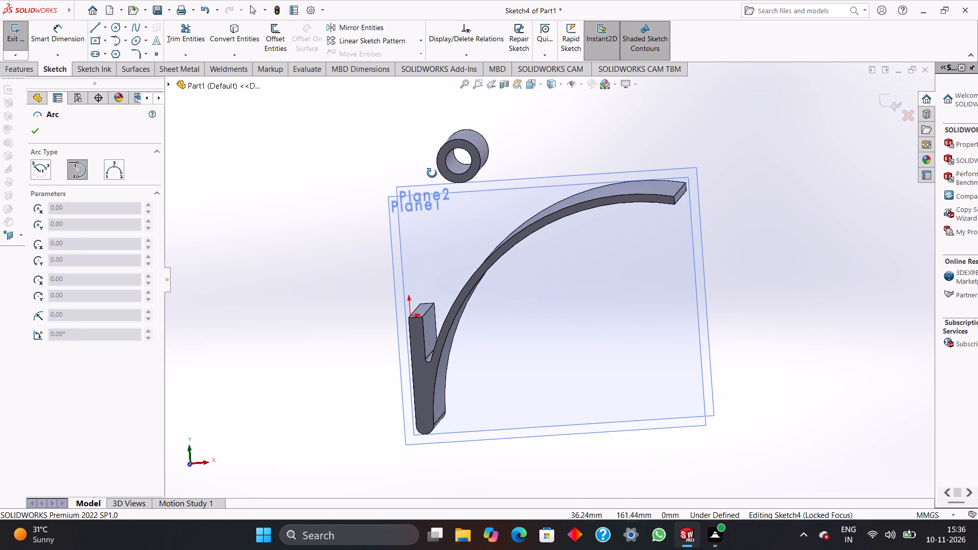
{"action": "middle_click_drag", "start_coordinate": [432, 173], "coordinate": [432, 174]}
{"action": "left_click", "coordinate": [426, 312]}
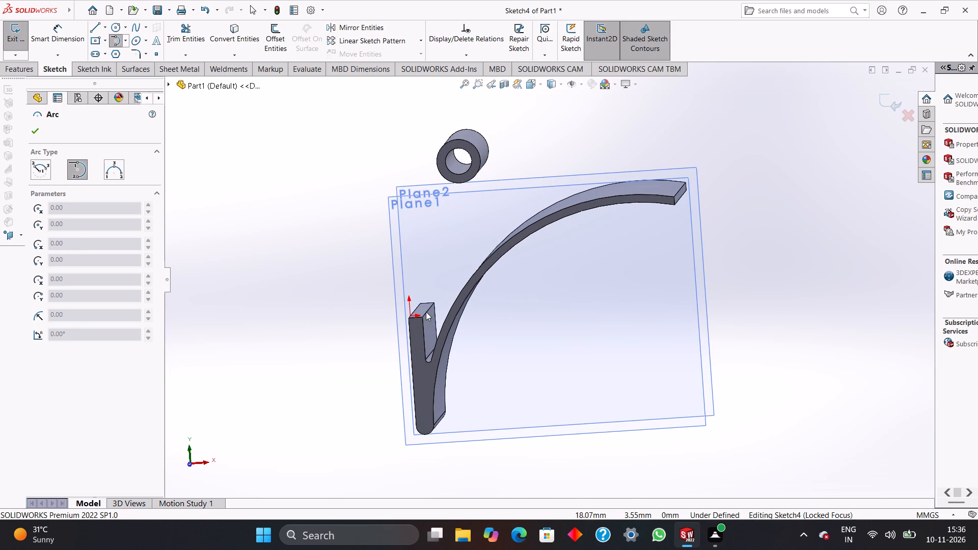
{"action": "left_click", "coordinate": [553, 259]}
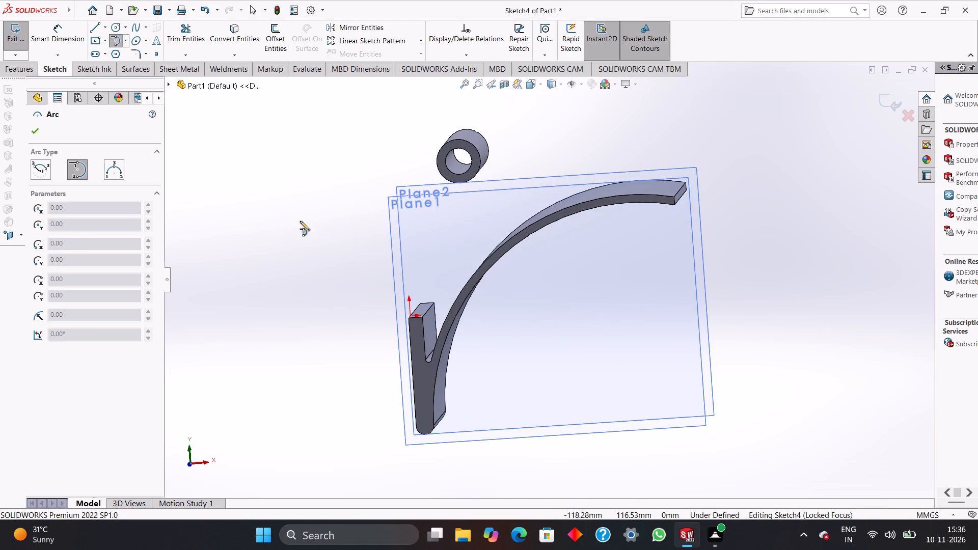
Sketch a vertical line about 173 mm long from the arm-free side of the cylinder's outer circle down to the level of the leg's top edge.
{"action": "middle_click_drag", "start_coordinate": [300, 229], "coordinate": [310, 235]}
{"action": "scroll", "coordinate": [309, 232], "scroll_direction": "up", "scroll_amount": 1}
{"action": "left_click", "coordinate": [96, 26]}
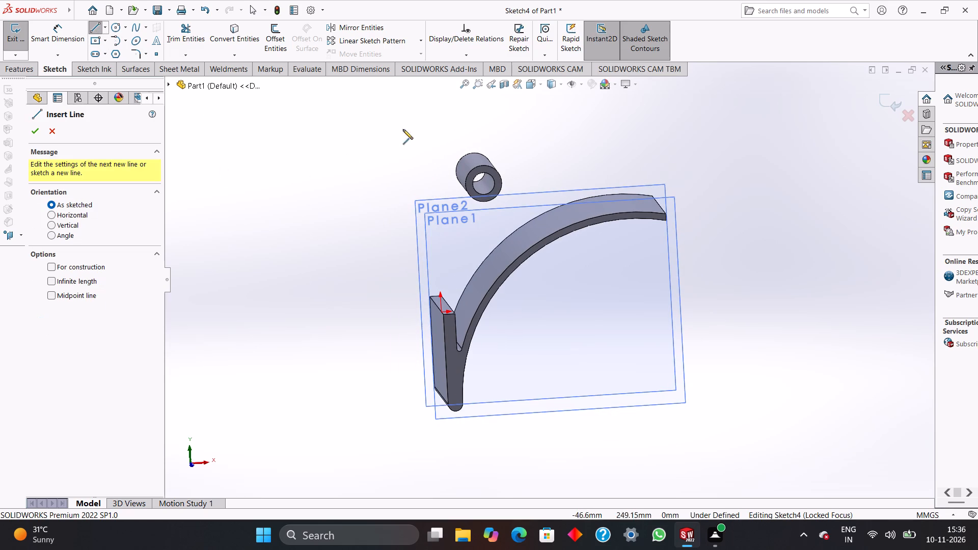
{"action": "left_click", "coordinate": [467, 191]}
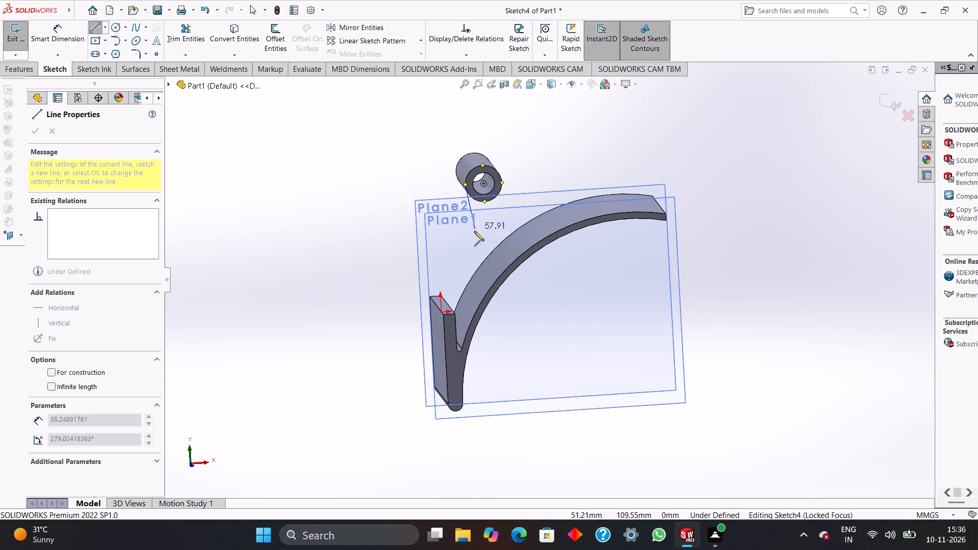
{"action": "middle_click_drag", "start_coordinate": [457, 270], "coordinate": [455, 226]}
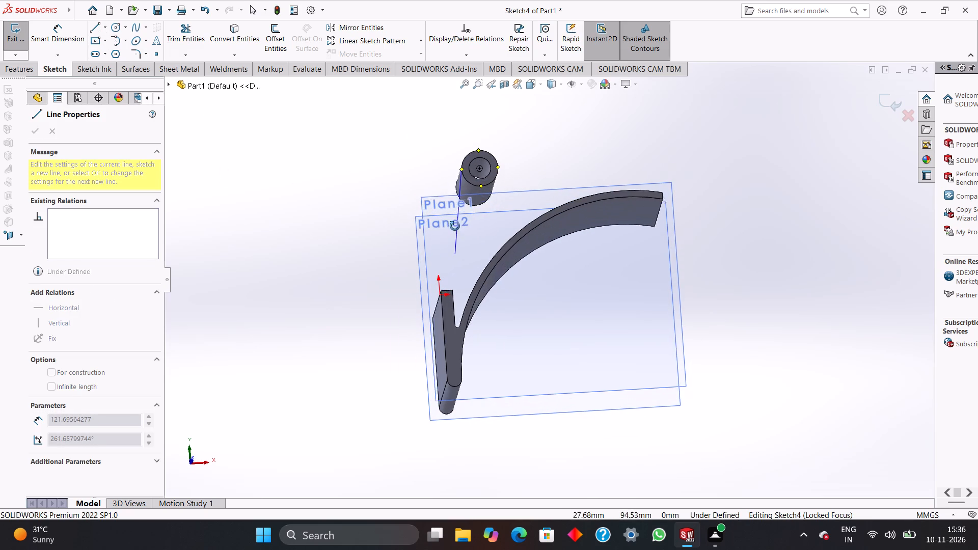
{"action": "middle_click_drag", "start_coordinate": [455, 226], "coordinate": [449, 248]}
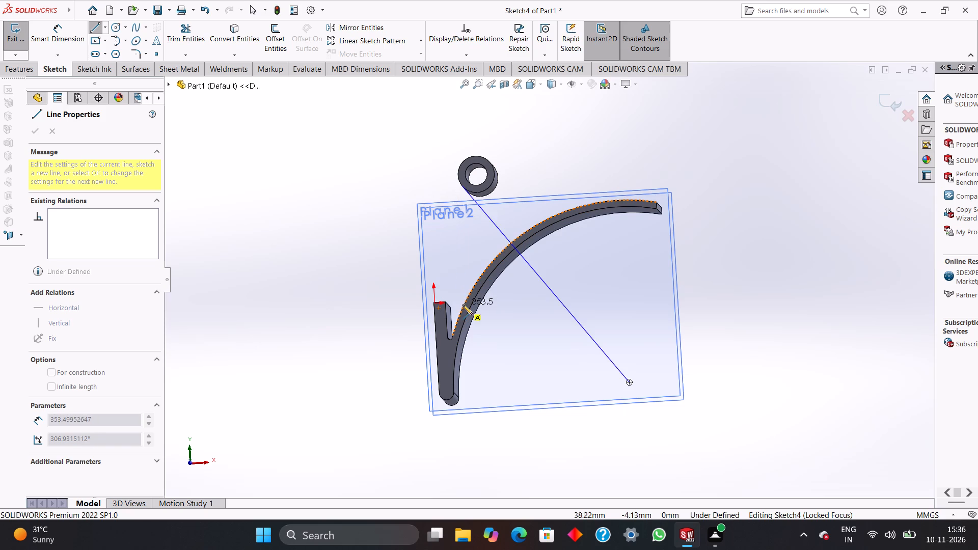
{"action": "scroll", "coordinate": [464, 306], "scroll_direction": "down", "scroll_amount": 4}
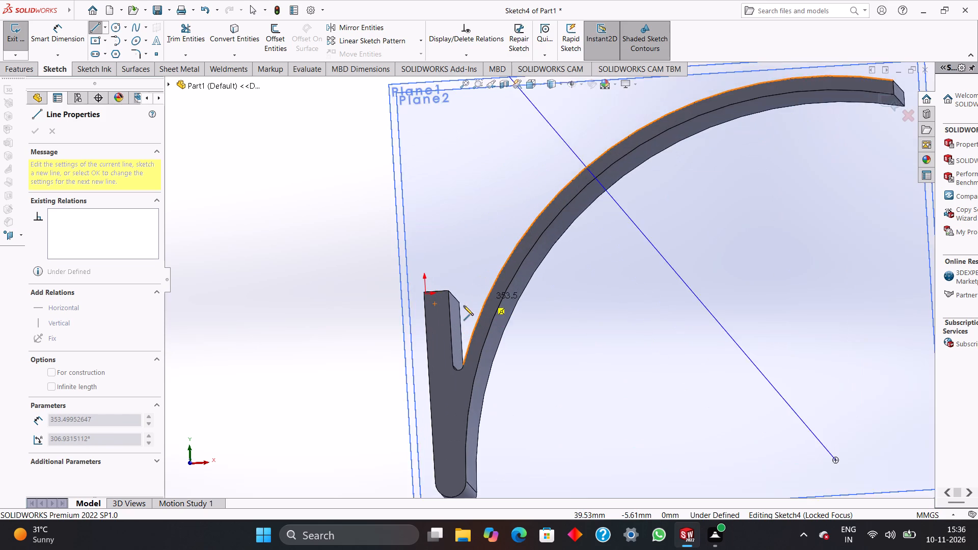
{"action": "scroll", "coordinate": [465, 305], "scroll_direction": "down", "scroll_amount": 2}
{"action": "scroll", "coordinate": [466, 301], "scroll_direction": "up", "scroll_amount": 8}
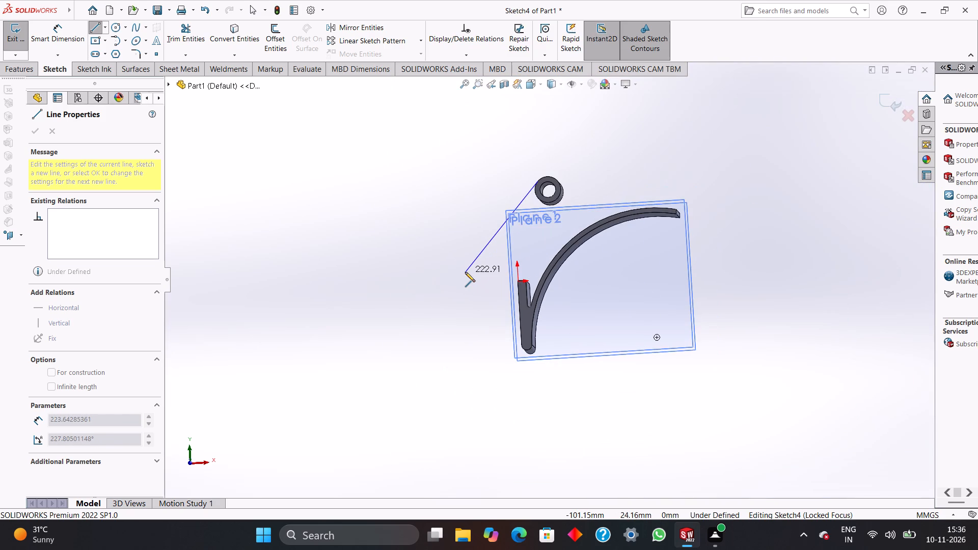
{"action": "key", "text": "ctrl+7"}
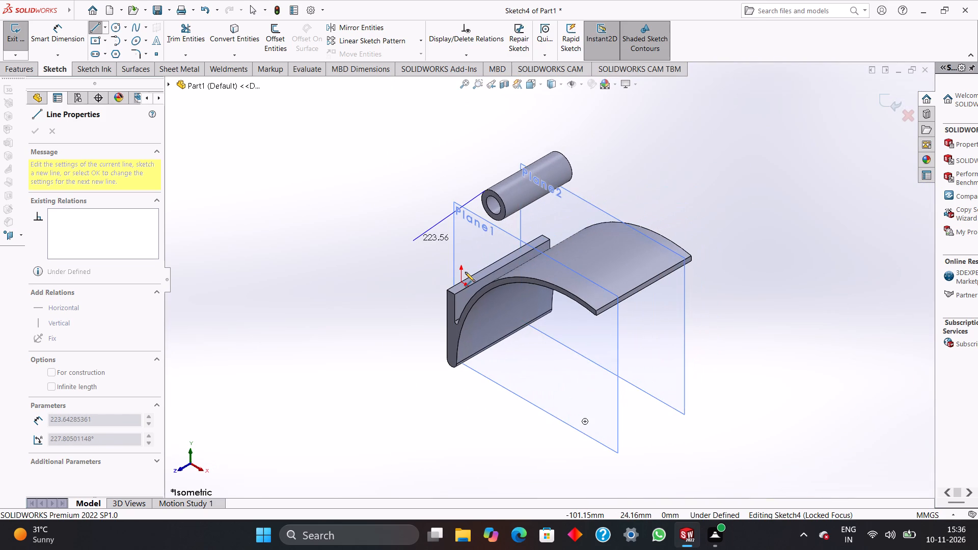
{"action": "scroll", "coordinate": [465, 273], "scroll_direction": "up", "scroll_amount": 1}
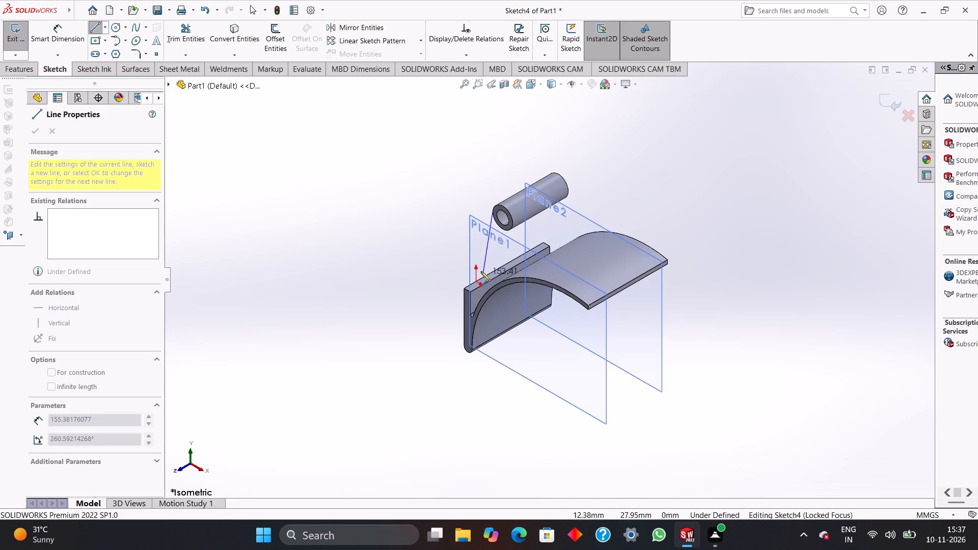
{"action": "key", "text": "ctrl+2"}
{"action": "key", "text": "ctrl+3"}
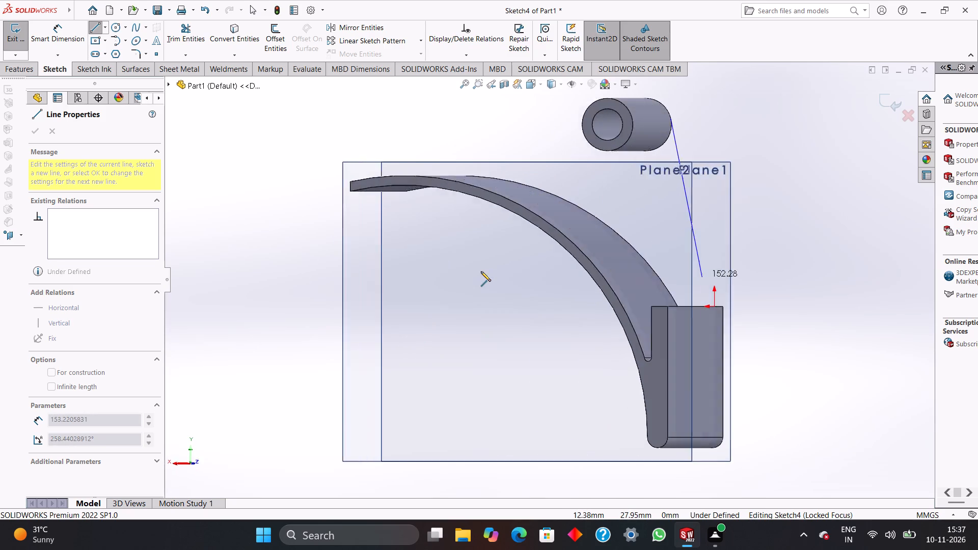
{"action": "key", "text": "ctrl+4"}
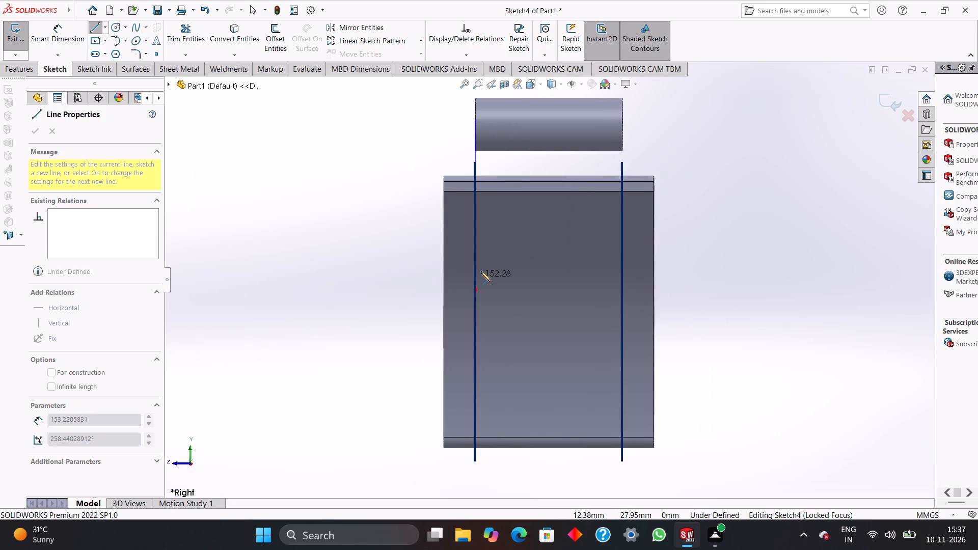
{"action": "key", "text": "ctrl+5"}
{"action": "key", "text": "ctrl+6"}
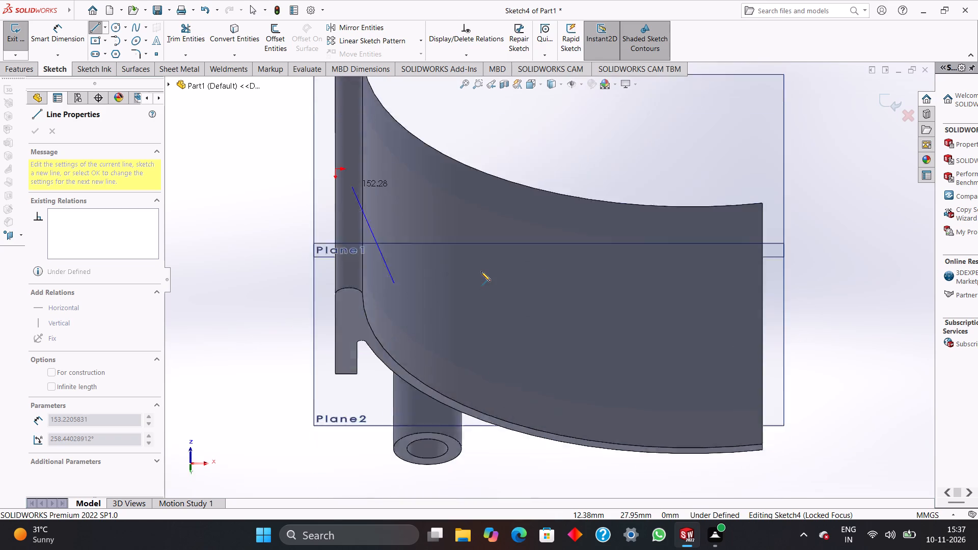
{"action": "key", "text": "ctrl+8"}
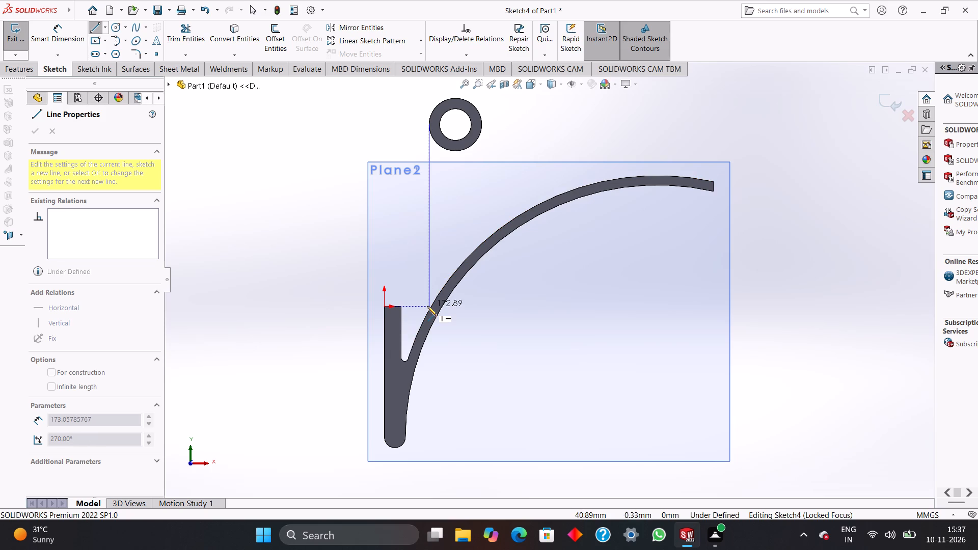
{"action": "left_click", "coordinate": [427, 306]}
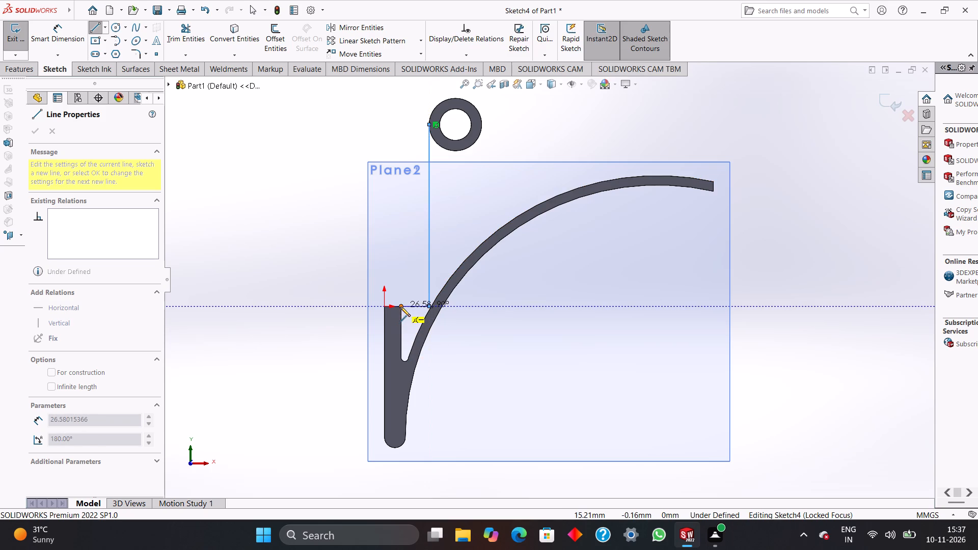
{"action": "key", "text": "Escape"}
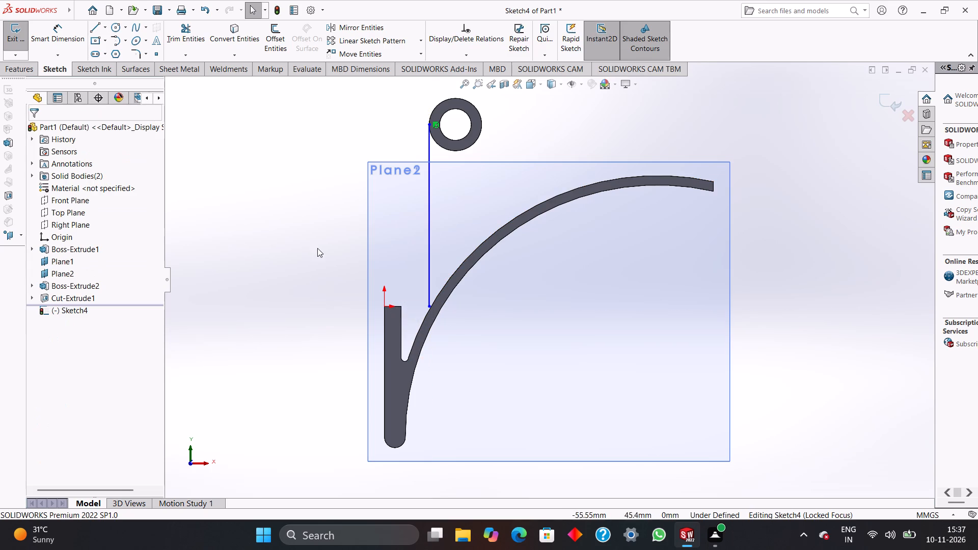
{"action": "key", "text": "Escape"}
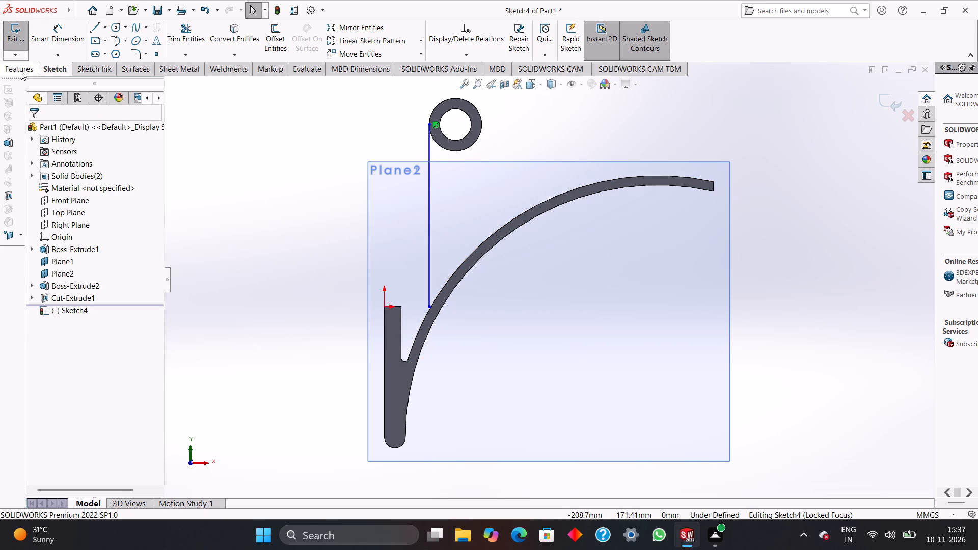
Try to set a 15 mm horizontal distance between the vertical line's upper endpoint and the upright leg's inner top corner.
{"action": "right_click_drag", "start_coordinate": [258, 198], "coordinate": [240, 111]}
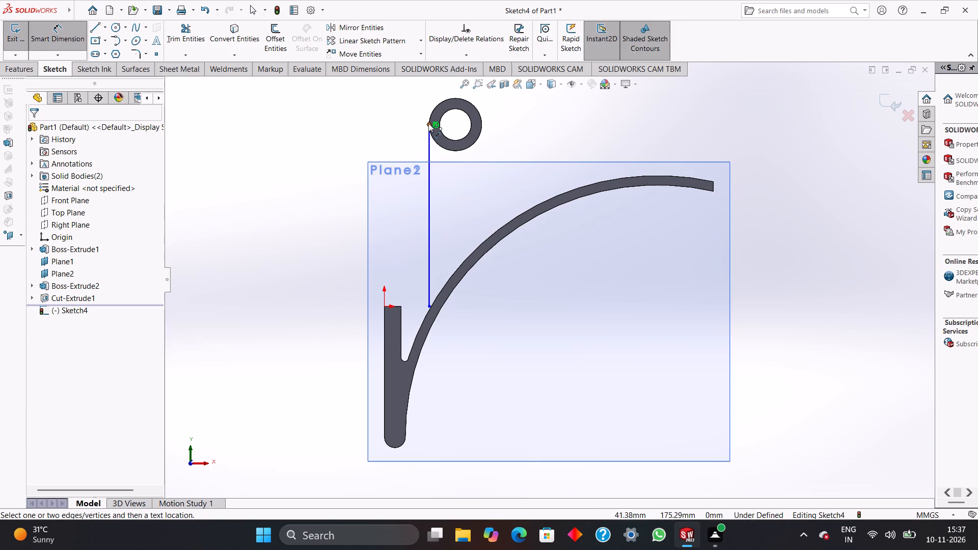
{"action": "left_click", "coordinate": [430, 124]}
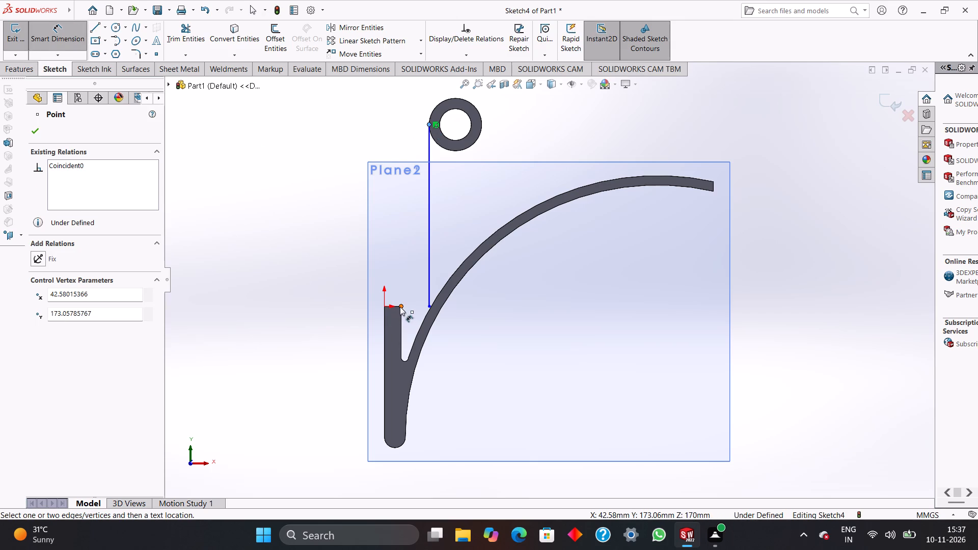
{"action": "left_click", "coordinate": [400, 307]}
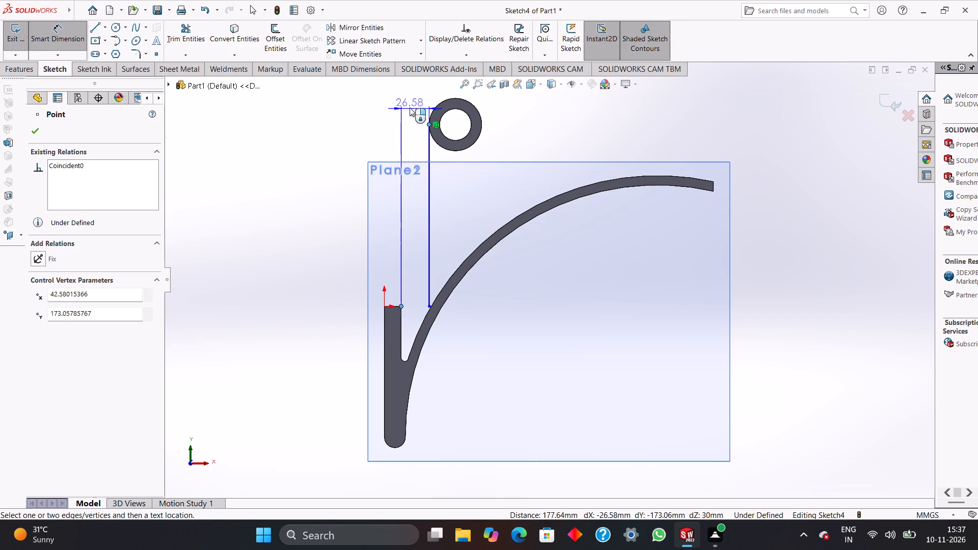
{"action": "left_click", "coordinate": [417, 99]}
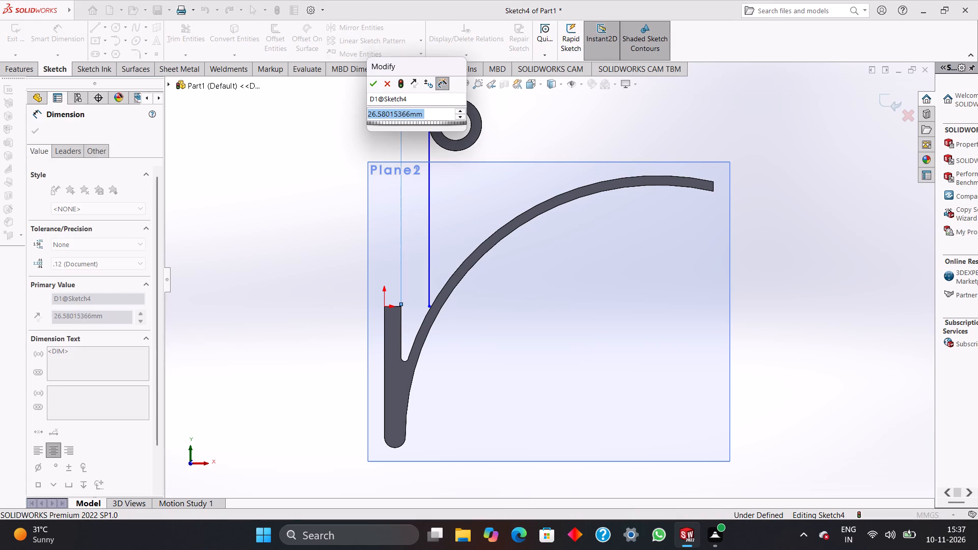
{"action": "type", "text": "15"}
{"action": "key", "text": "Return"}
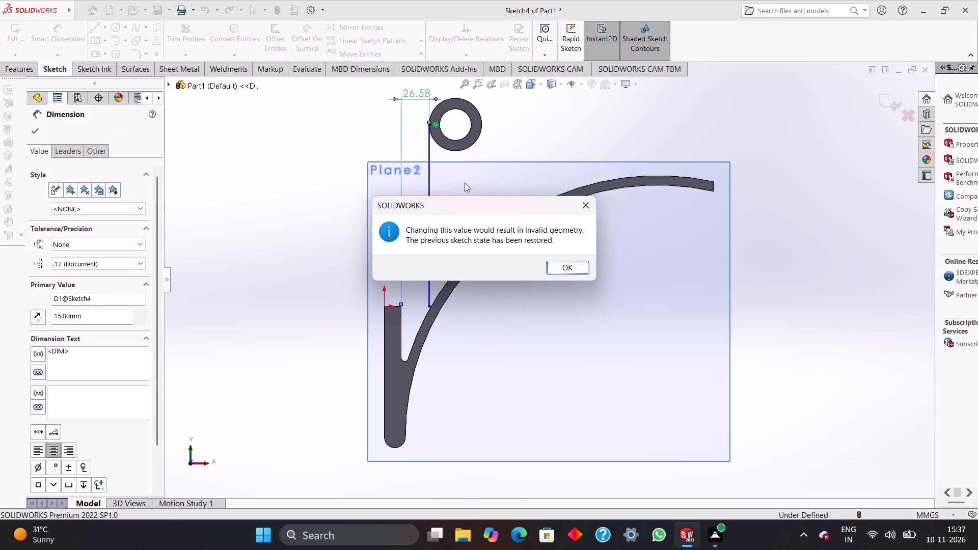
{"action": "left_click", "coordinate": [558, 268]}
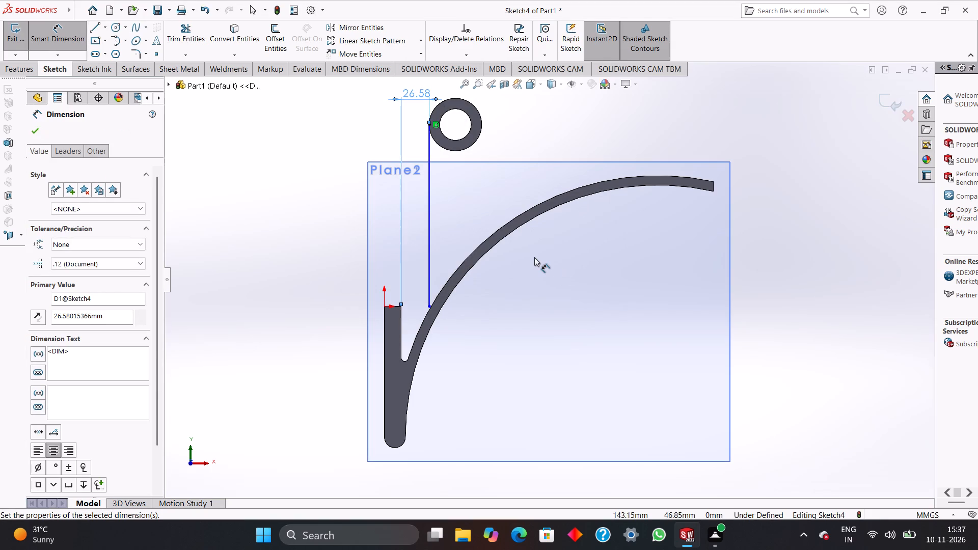
Undo the dimension, the Plane1 line sketch, the circular cut and the cylinder extrusion, back to the 50 mm circle's open sketch.
{"action": "key", "text": "ctrl+z"}
{"action": "key", "text": "ctrl+z"}
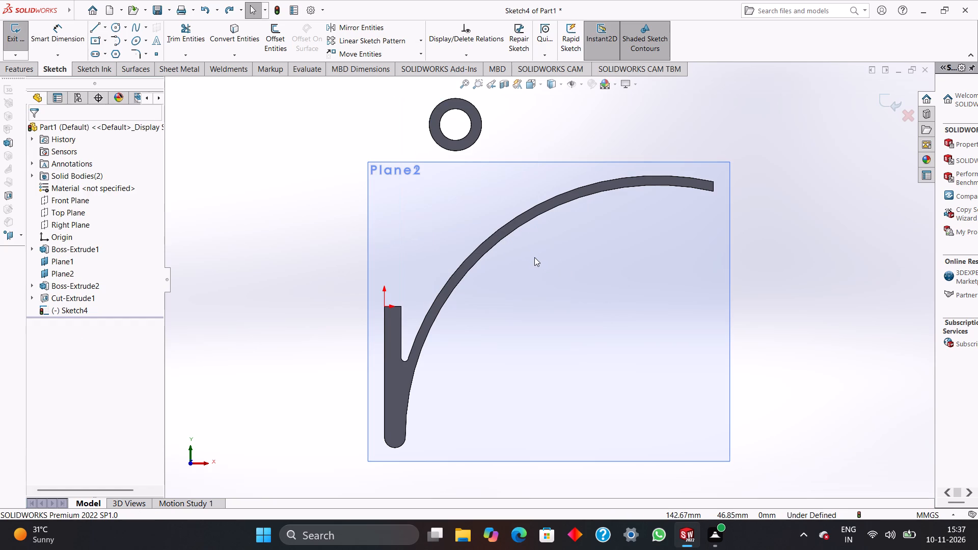
{"action": "key", "text": "ctrl+z"}
{"action": "key", "text": "ctrl+z"}
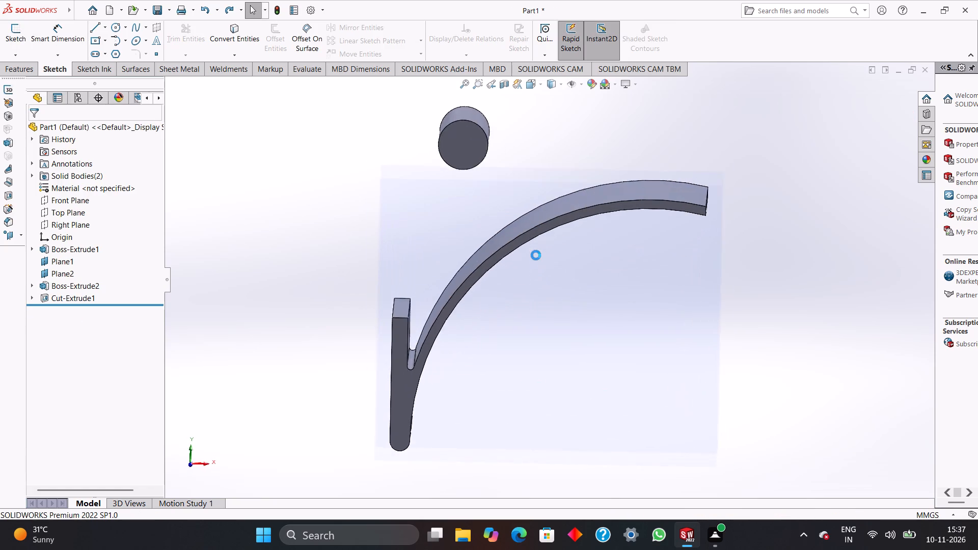
{"action": "key", "text": "ctrl+z"}
{"action": "key", "text": "ctrl+z"}
{"action": "key", "text": "ctrl+z"}
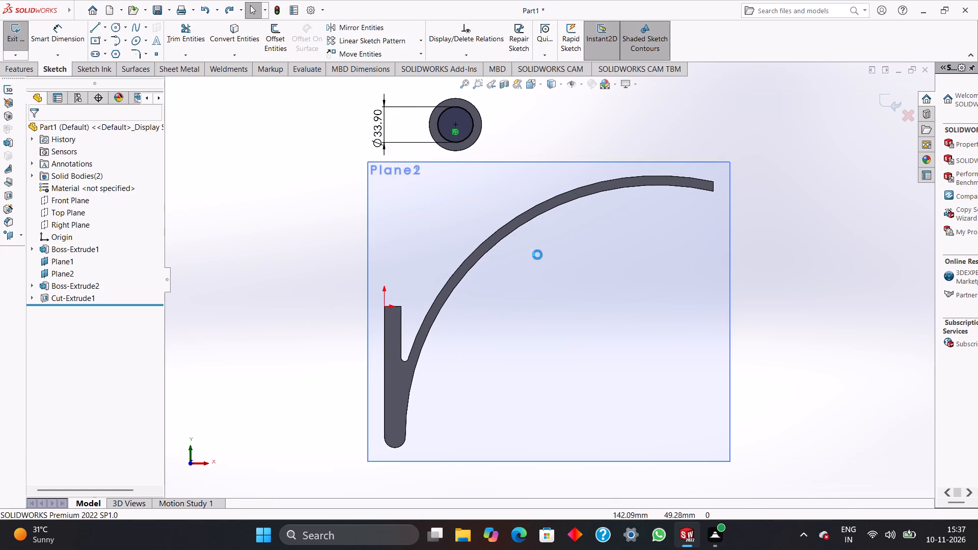
{"action": "key", "text": "ctrl+z"}
{"action": "key", "text": "ctrl+z"}
{"action": "key", "text": "ctrl+z"}
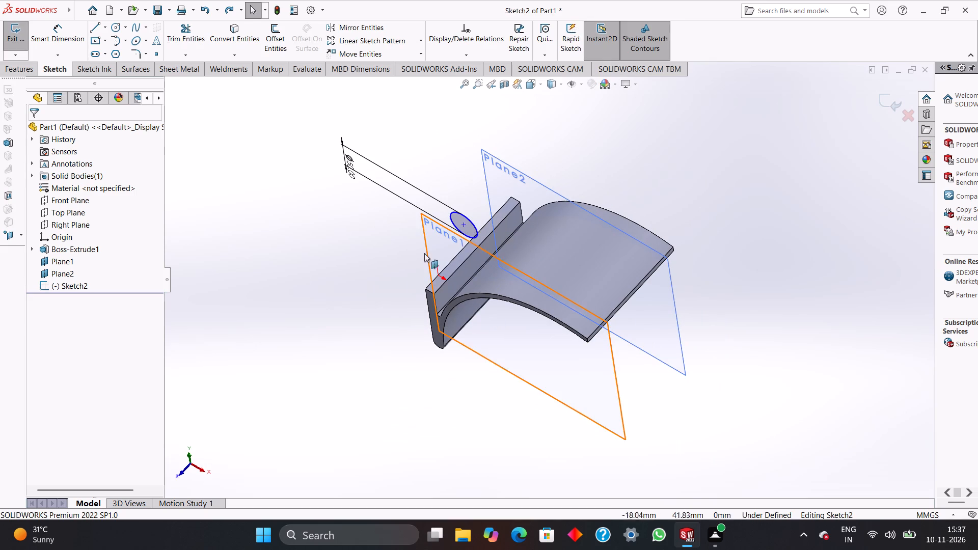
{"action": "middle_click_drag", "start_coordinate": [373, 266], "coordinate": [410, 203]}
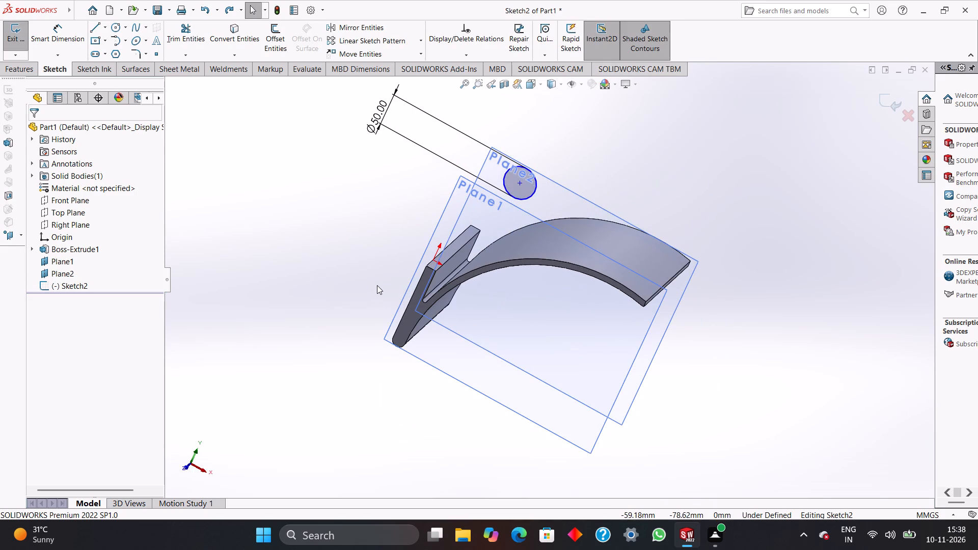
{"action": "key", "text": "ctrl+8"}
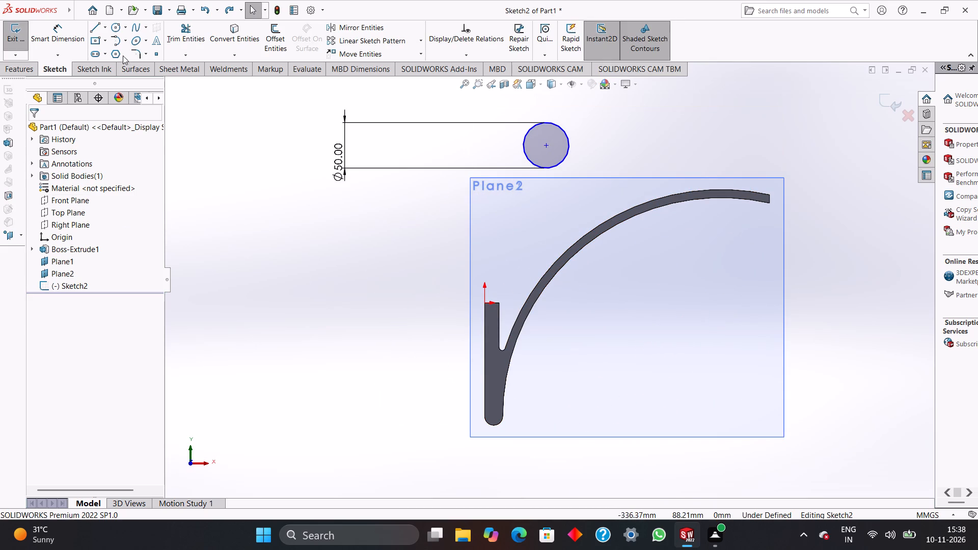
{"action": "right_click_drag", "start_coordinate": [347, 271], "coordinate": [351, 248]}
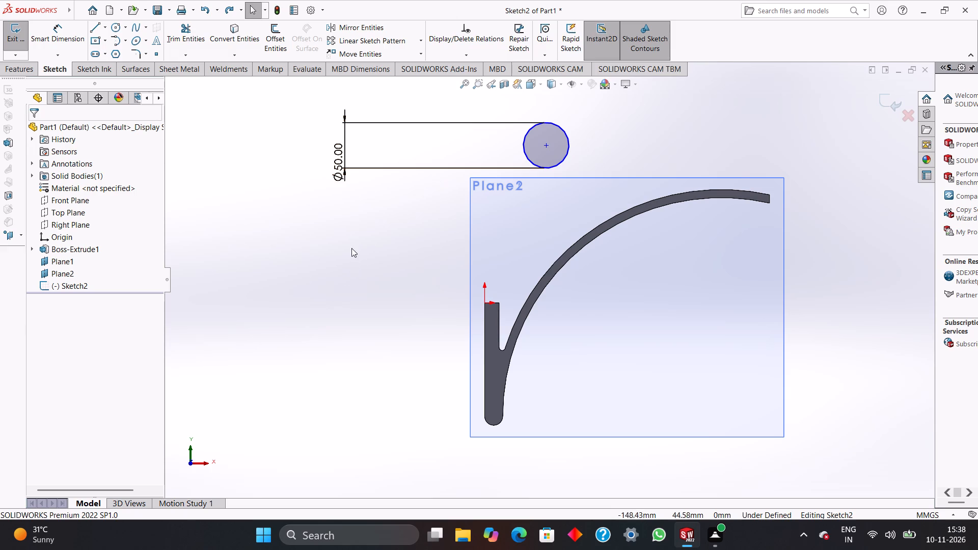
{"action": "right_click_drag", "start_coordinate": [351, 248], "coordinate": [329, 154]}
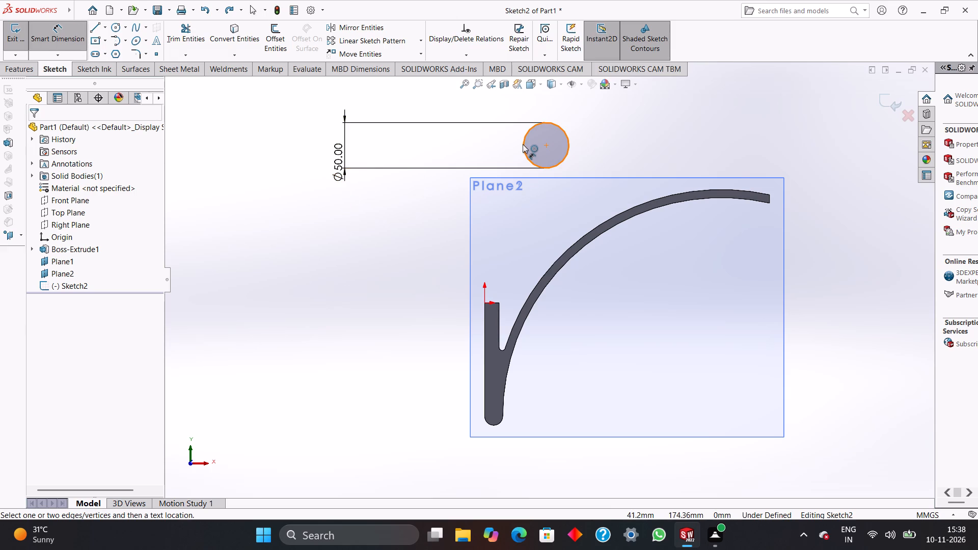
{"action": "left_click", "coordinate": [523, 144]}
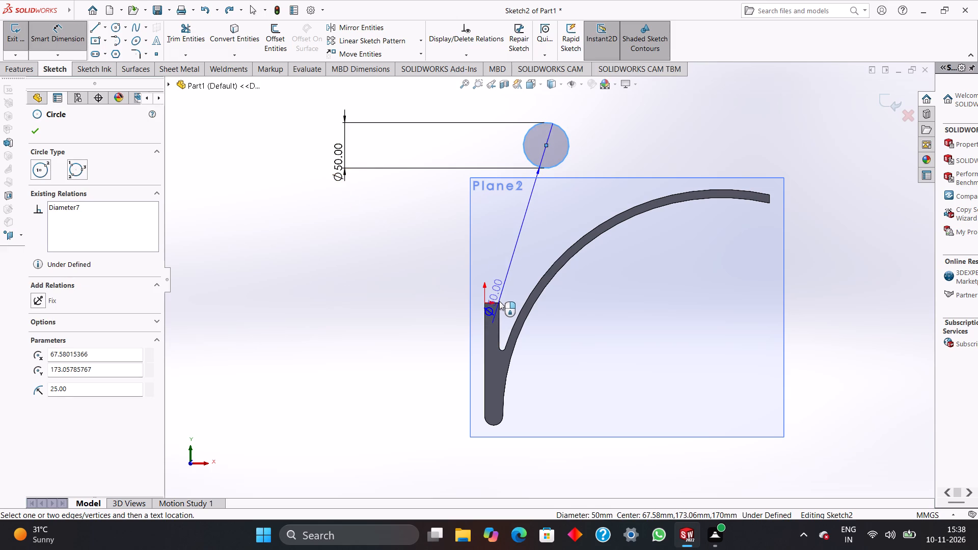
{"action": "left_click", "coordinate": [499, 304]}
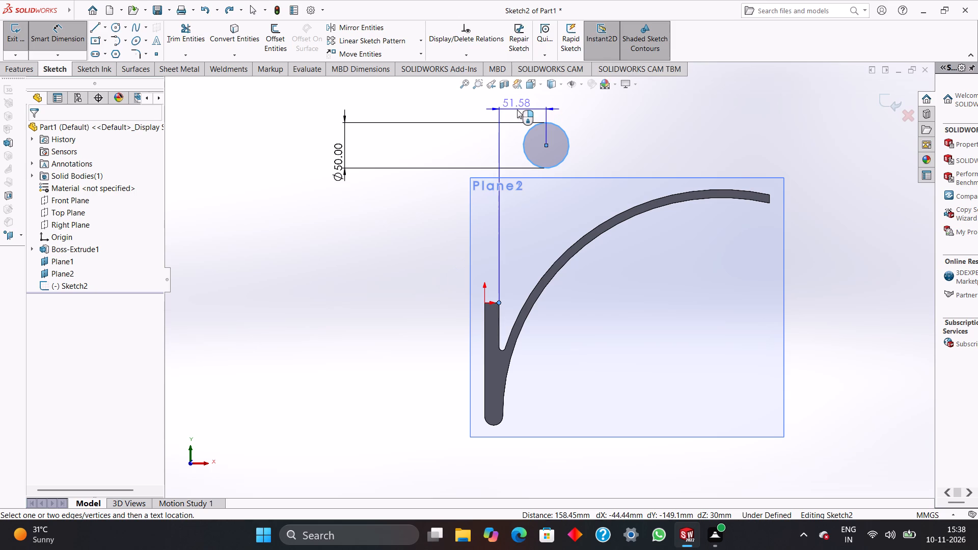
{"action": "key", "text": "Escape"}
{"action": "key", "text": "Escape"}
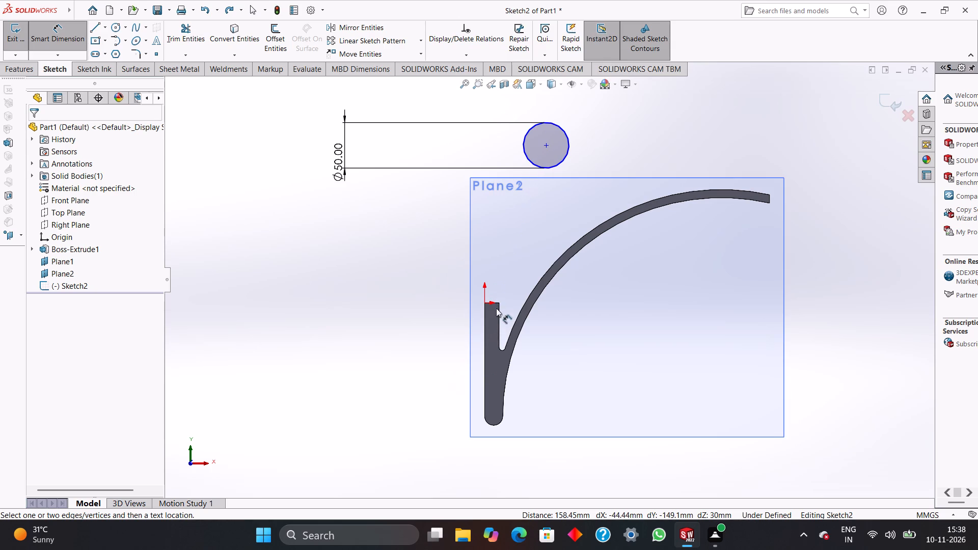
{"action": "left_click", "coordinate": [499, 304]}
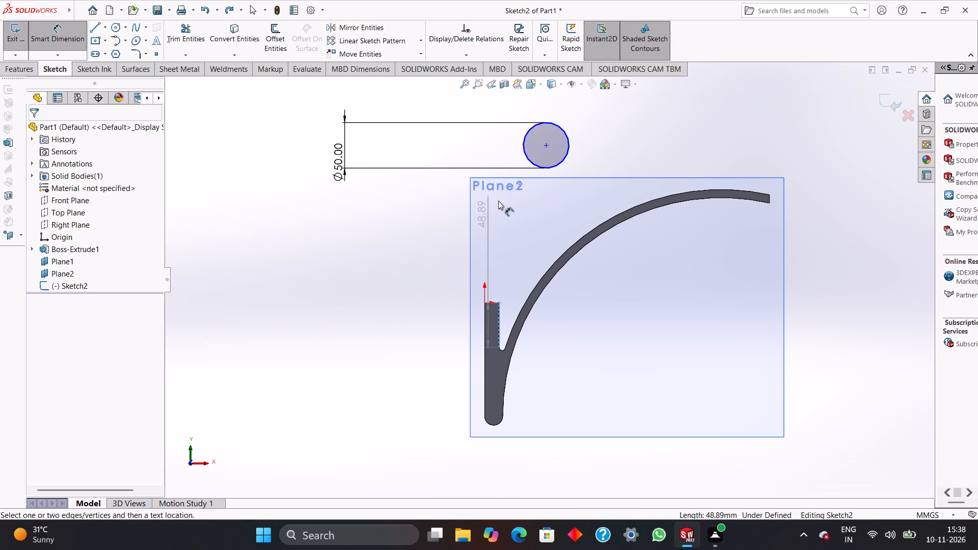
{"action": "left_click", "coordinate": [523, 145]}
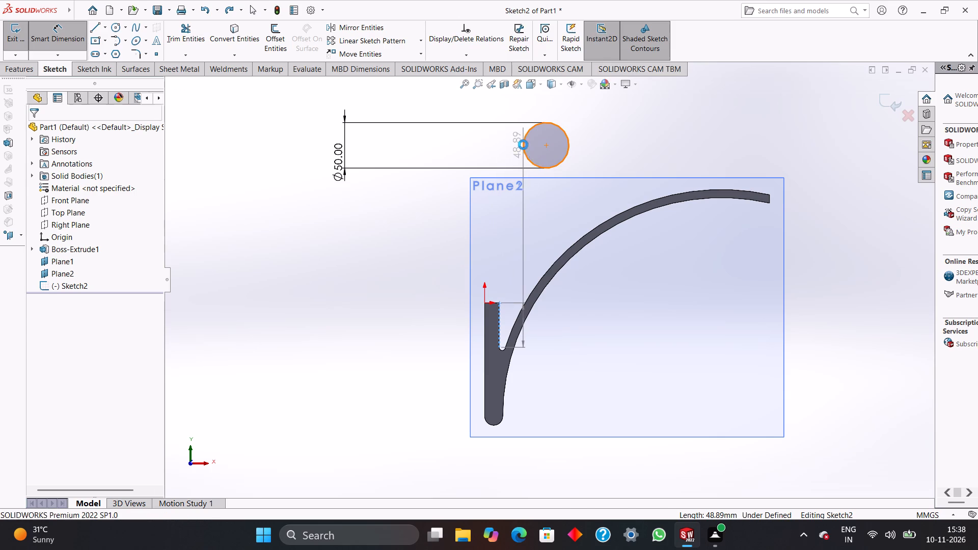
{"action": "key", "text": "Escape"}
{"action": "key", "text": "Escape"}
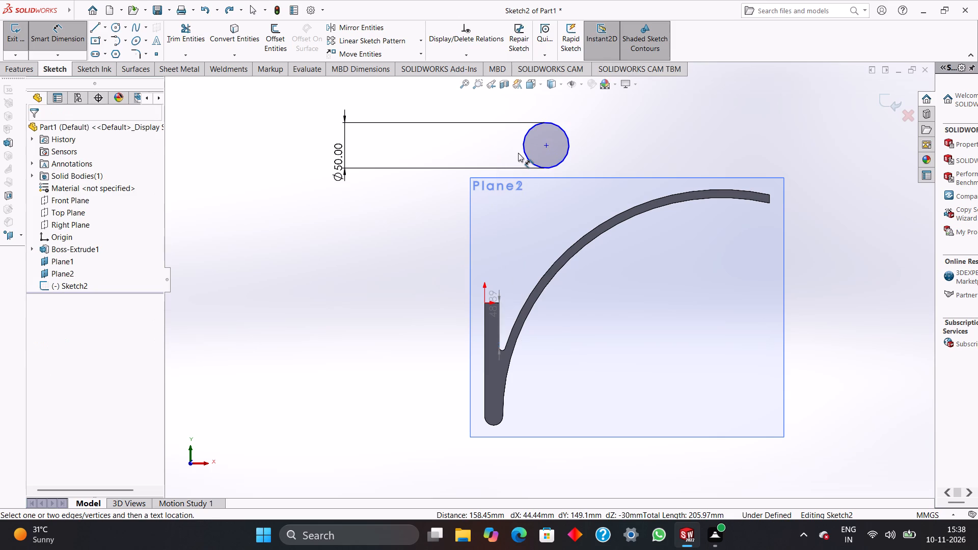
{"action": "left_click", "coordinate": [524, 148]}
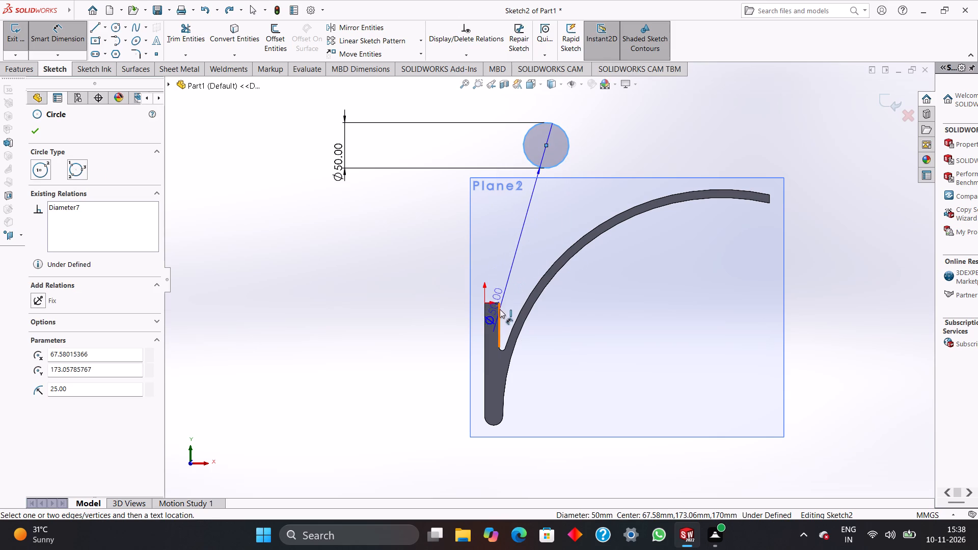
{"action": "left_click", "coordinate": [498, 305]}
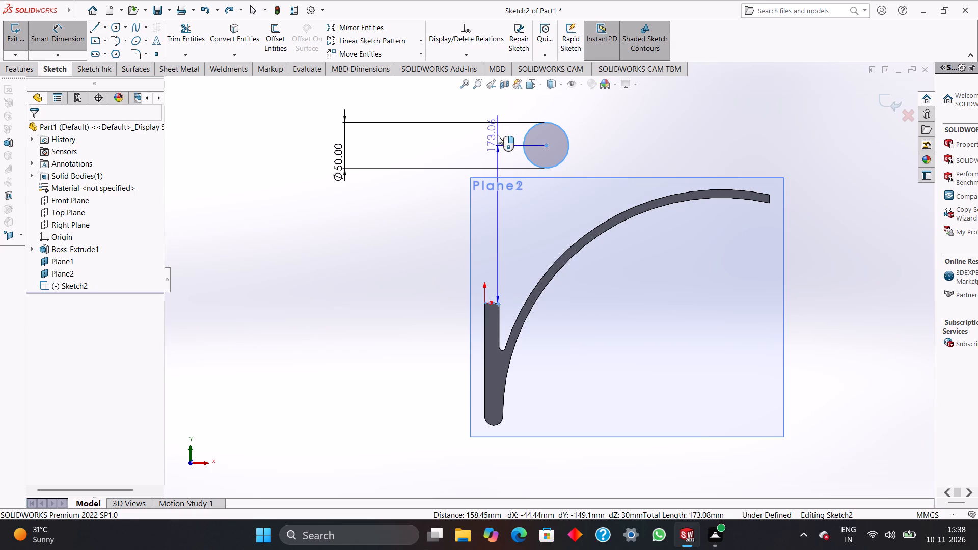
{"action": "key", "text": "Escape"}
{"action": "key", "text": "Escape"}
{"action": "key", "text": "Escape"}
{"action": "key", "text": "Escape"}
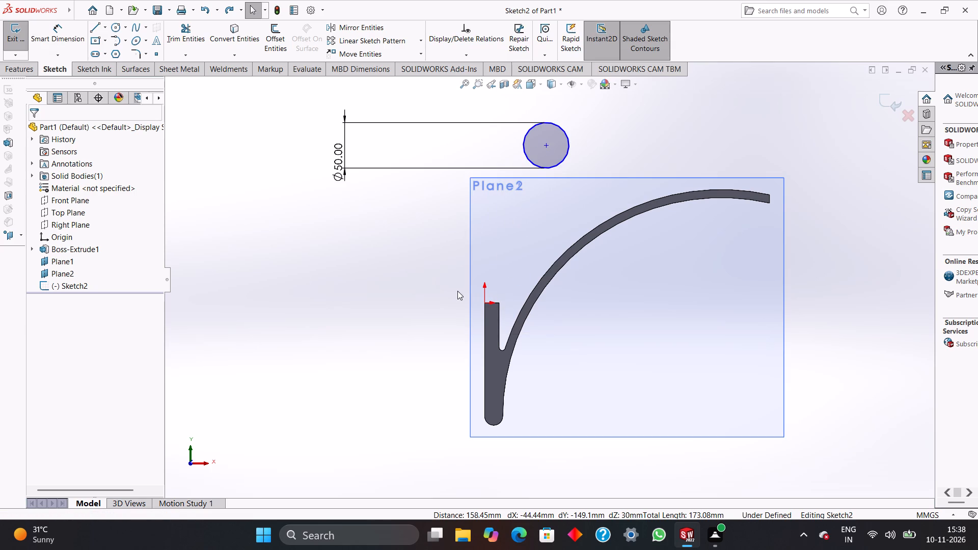
Dimension the 50 mm circle's centre 30 mm horizontally from the upright leg's inner top corner.
{"action": "right_click_drag", "start_coordinate": [457, 291], "coordinate": [456, 201]}
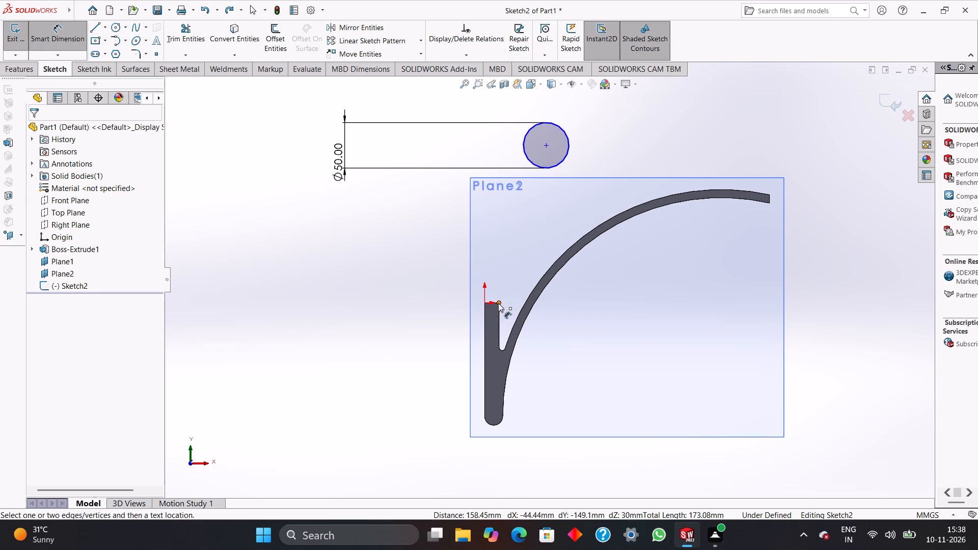
{"action": "left_click", "coordinate": [498, 303]}
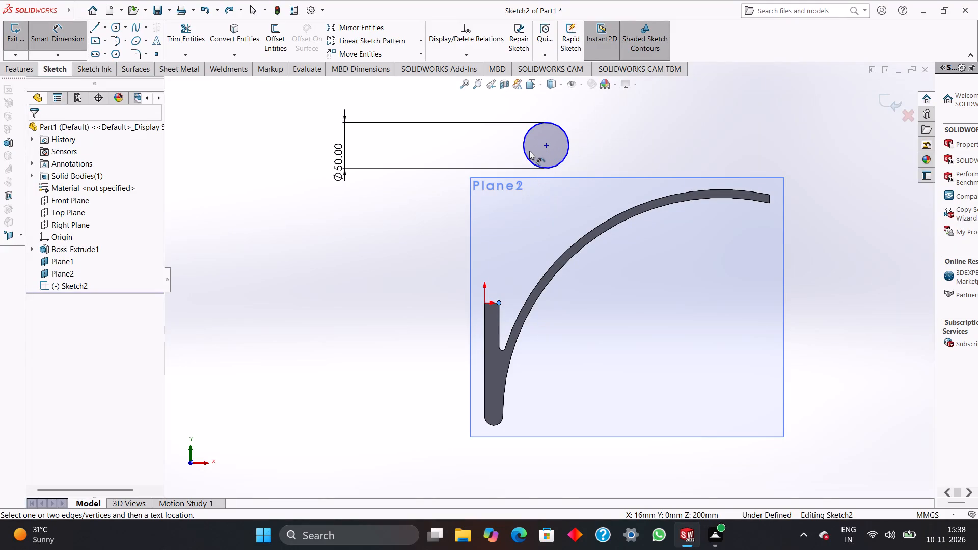
{"action": "left_click", "coordinate": [524, 145]}
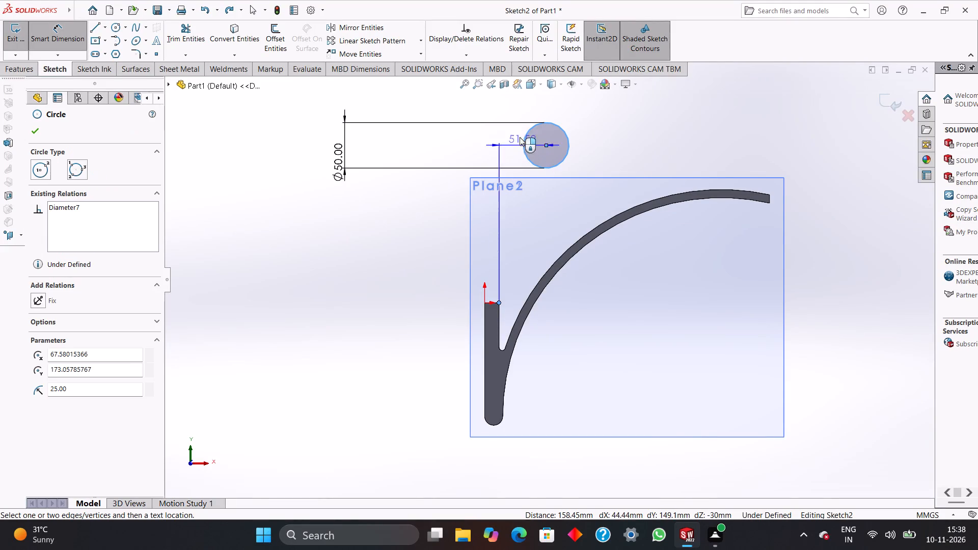
{"action": "left_click", "coordinate": [519, 105]}
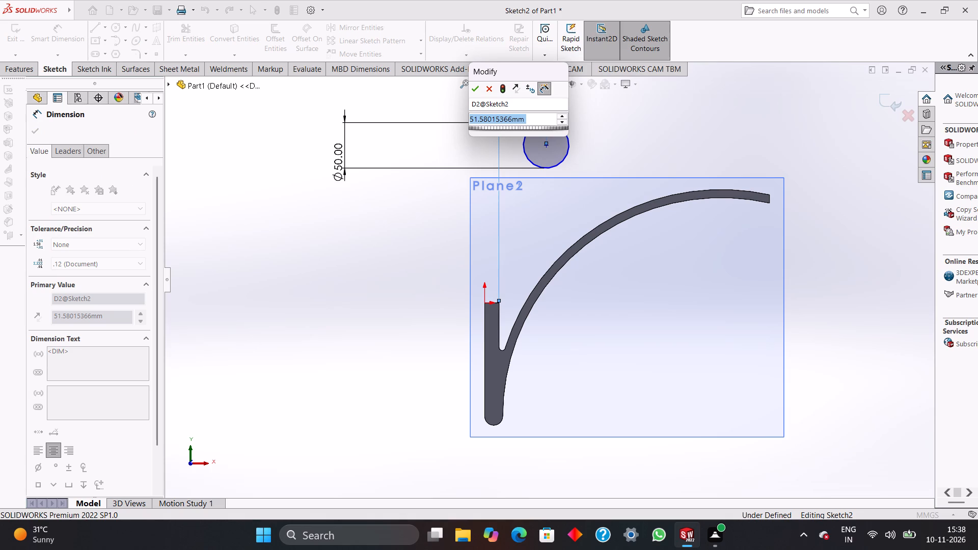
{"action": "type", "text": "30"}
{"action": "key", "text": "Return"}
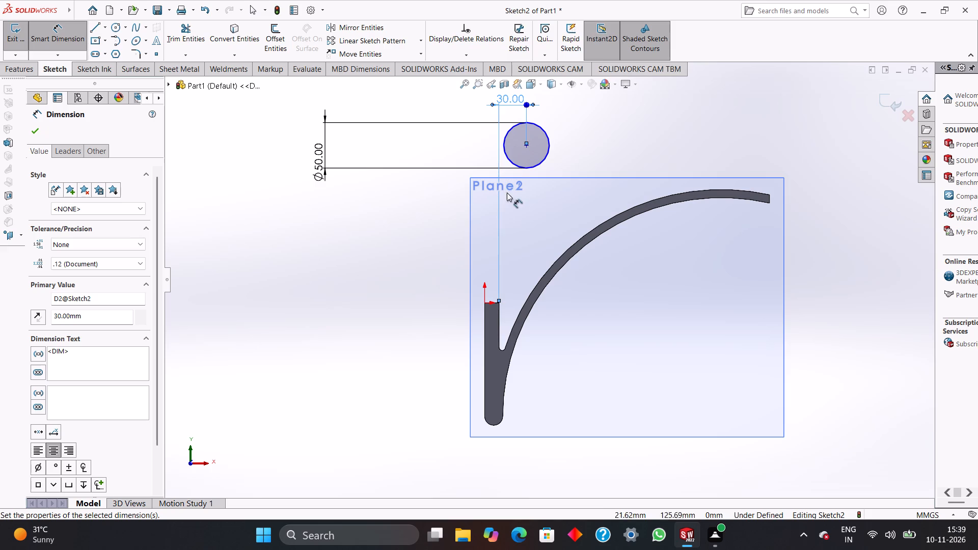
Set the horizontal distance between the leg's inner top corner and the circle's centre to 45 mm.
{"action": "double_click", "coordinate": [510, 97]}
{"action": "type", "text": "45"}
{"action": "key", "text": "Return"}
{"action": "key", "text": "Escape"}
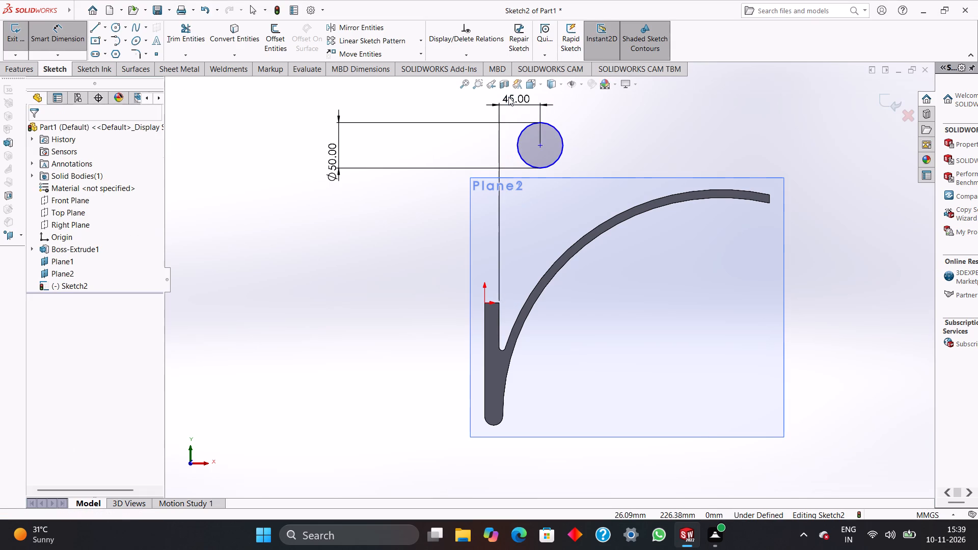
Extrude the 50 mm circle 140 mm blind in the reversed direction, along the arm's width, with the result merged.
{"action": "left_click", "coordinate": [27, 67]}
{"action": "left_click", "coordinate": [7, 48]}
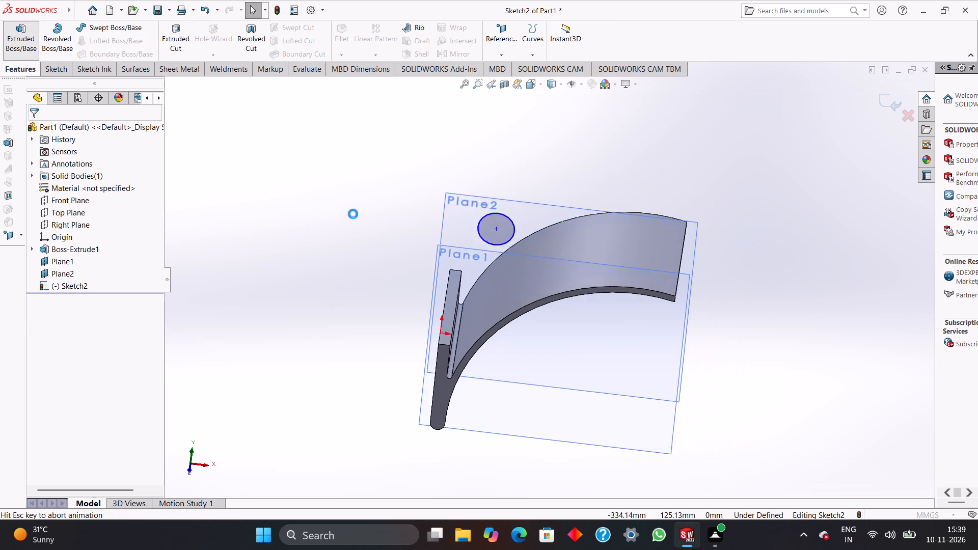
{"action": "middle_click_drag", "start_coordinate": [494, 279], "coordinate": [430, 243]}
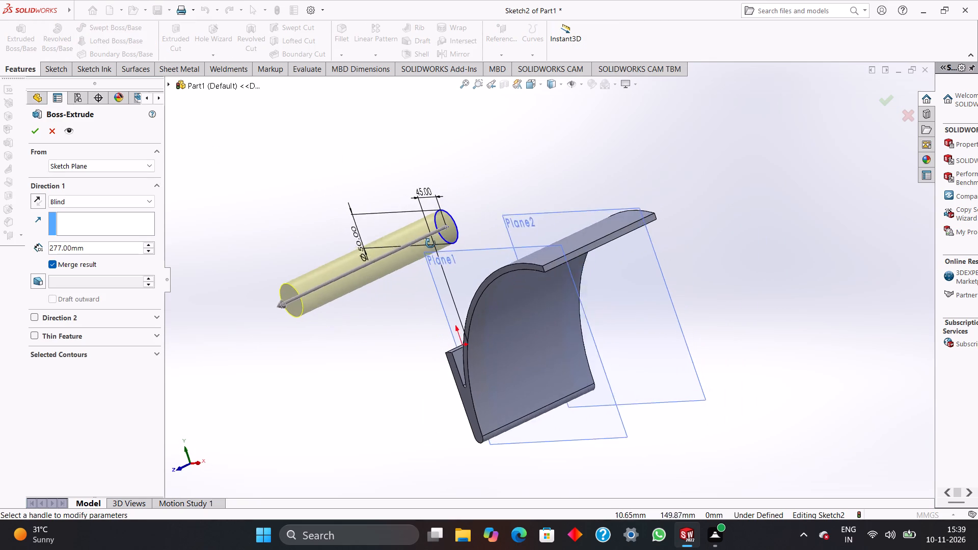
{"action": "middle_click_drag", "start_coordinate": [430, 243], "coordinate": [425, 256]}
{"action": "left_click_drag", "start_coordinate": [270, 307], "coordinate": [527, 204]}
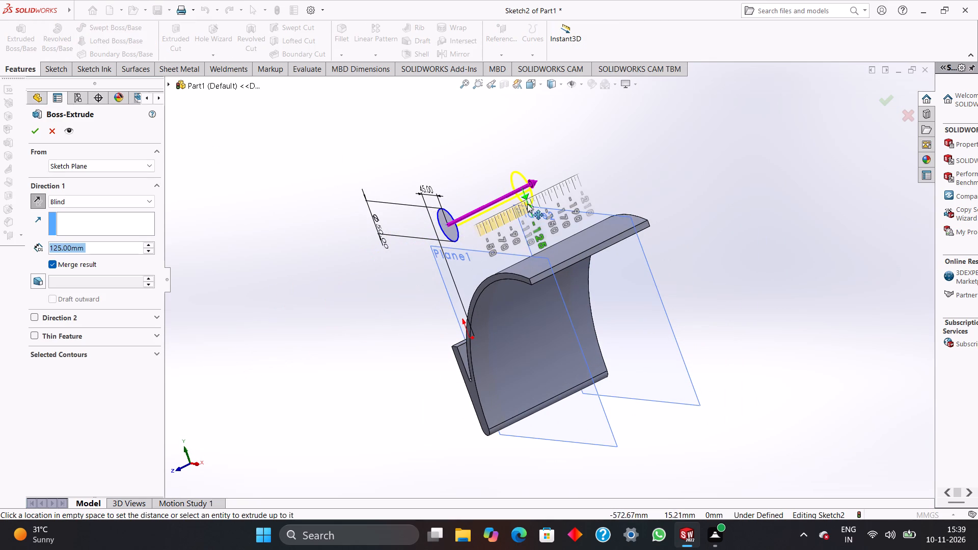
{"action": "left_click_drag", "start_coordinate": [527, 204], "coordinate": [529, 207]}
{"action": "scroll", "coordinate": [531, 205], "scroll_direction": "down", "scroll_amount": 3}
{"action": "scroll", "coordinate": [541, 243], "scroll_direction": "up", "scroll_amount": 1}
{"action": "middle_click_drag", "start_coordinate": [541, 243], "coordinate": [507, 274]}
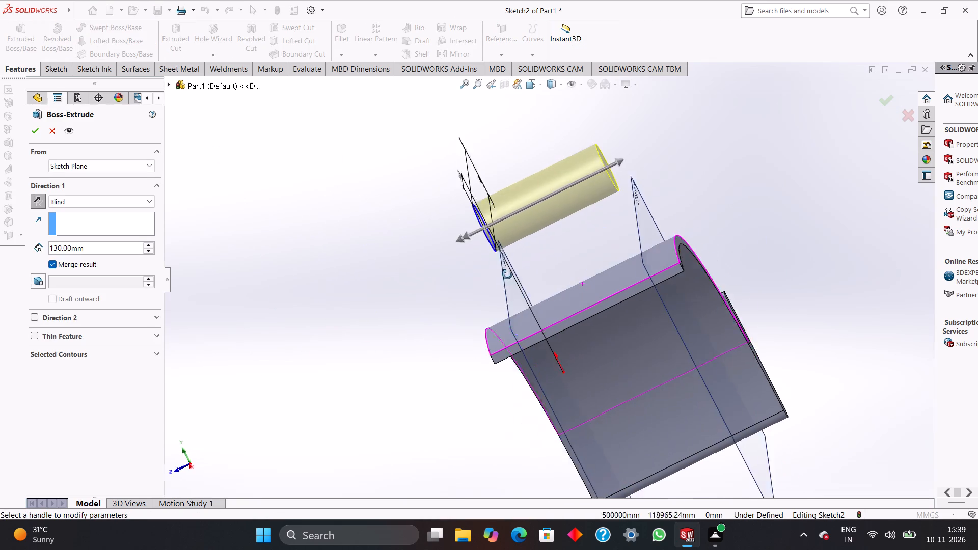
{"action": "middle_click_drag", "start_coordinate": [507, 274], "coordinate": [513, 264]}
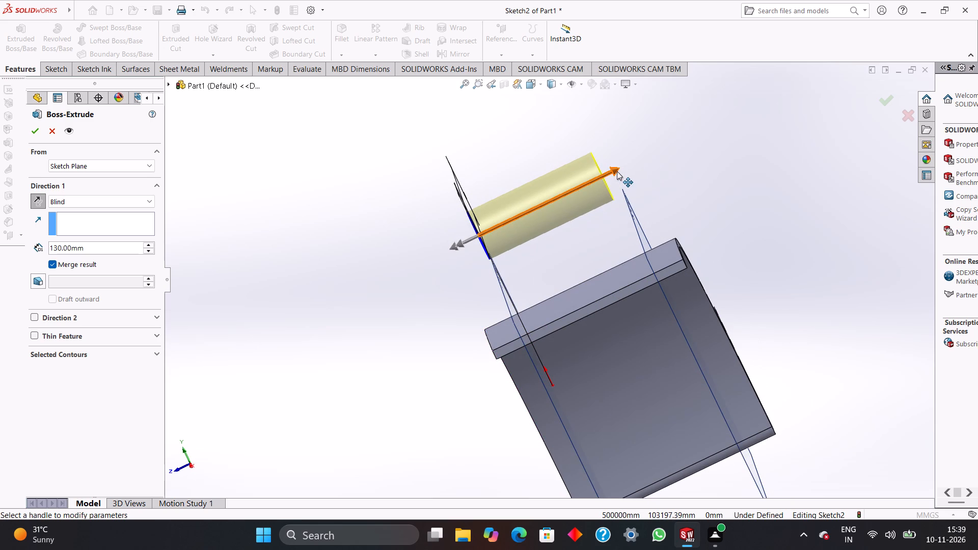
{"action": "left_click_drag", "start_coordinate": [617, 171], "coordinate": [620, 179]}
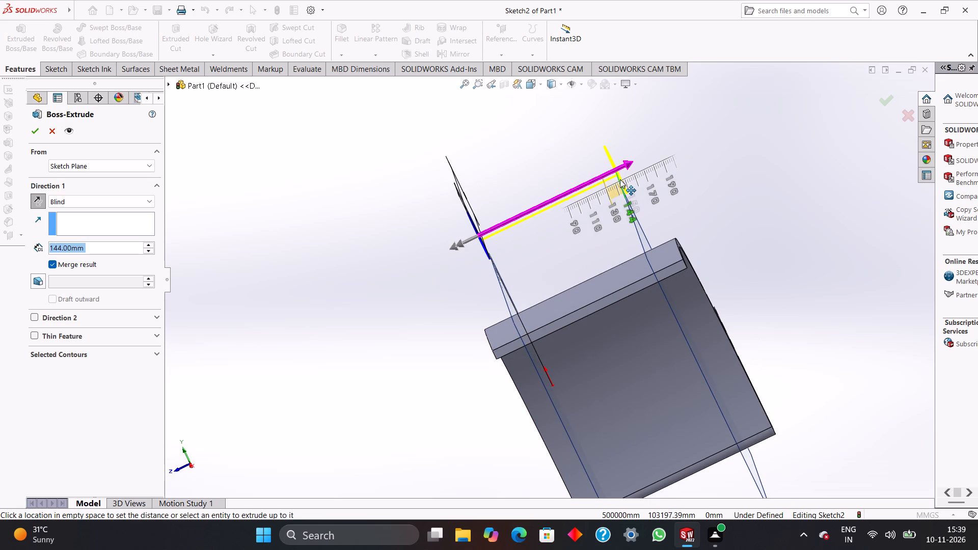
{"action": "left_click_drag", "start_coordinate": [620, 179], "coordinate": [620, 185]}
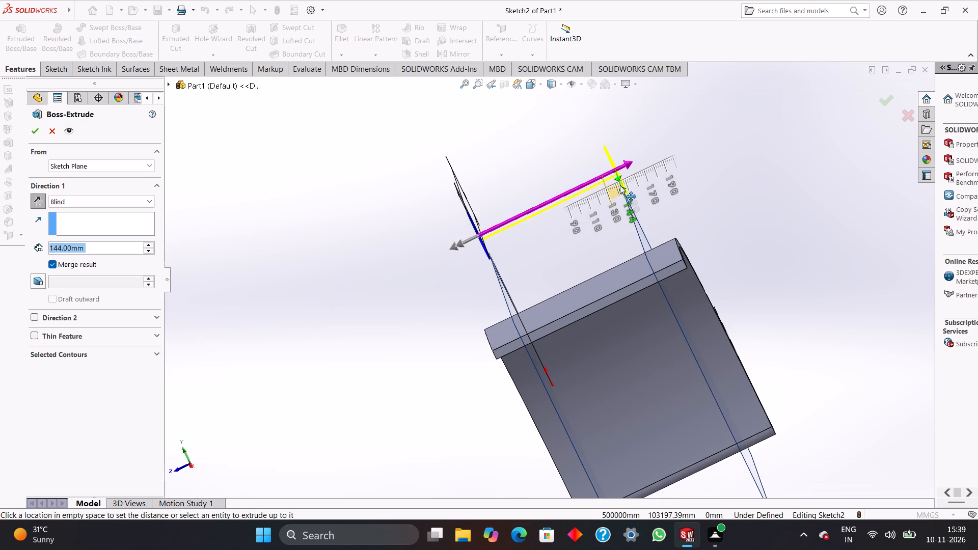
{"action": "left_click_drag", "start_coordinate": [620, 185], "coordinate": [619, 189]}
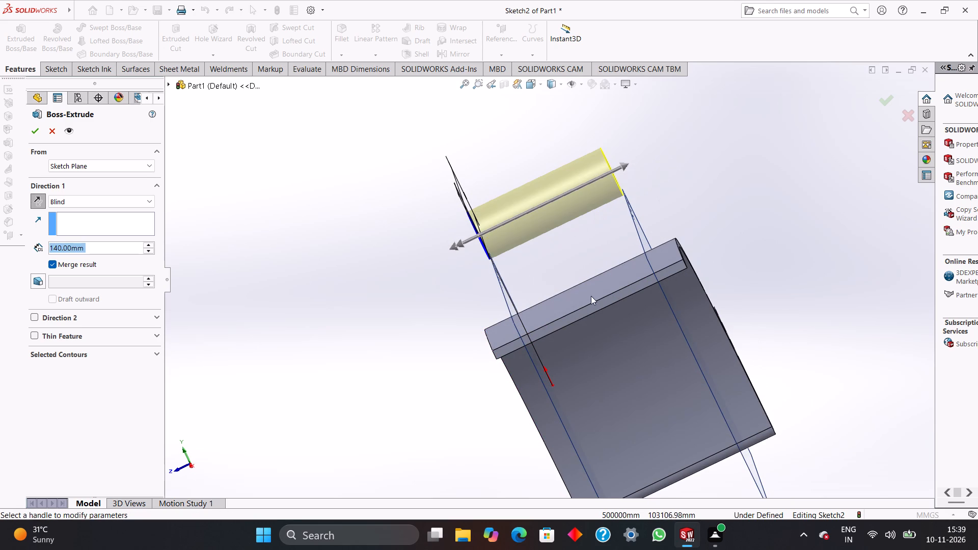
{"action": "left_click", "coordinate": [38, 132]}
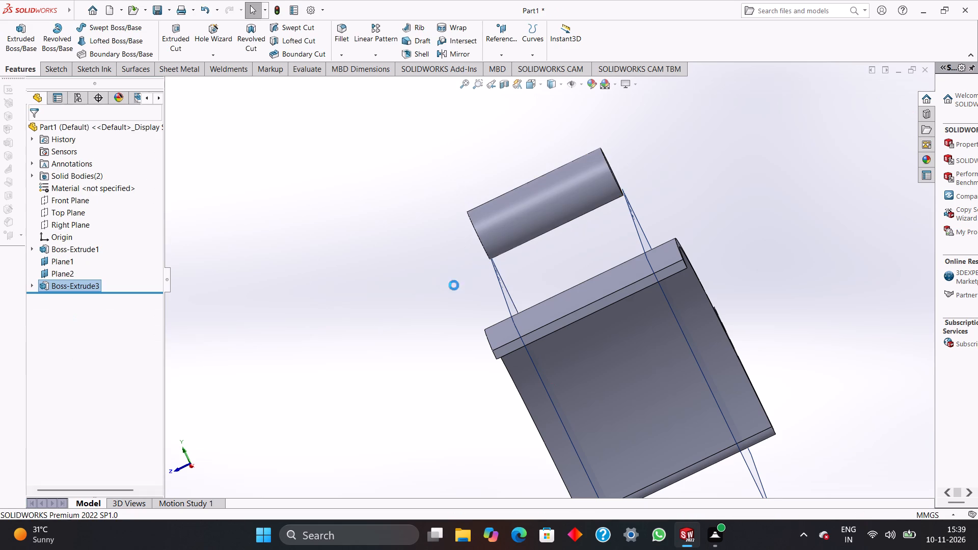
Start a sketch on the cylinder's front end face and draw a concentric circle about 27 mm in diameter.
{"action": "middle_click_drag", "start_coordinate": [450, 287], "coordinate": [552, 256]}
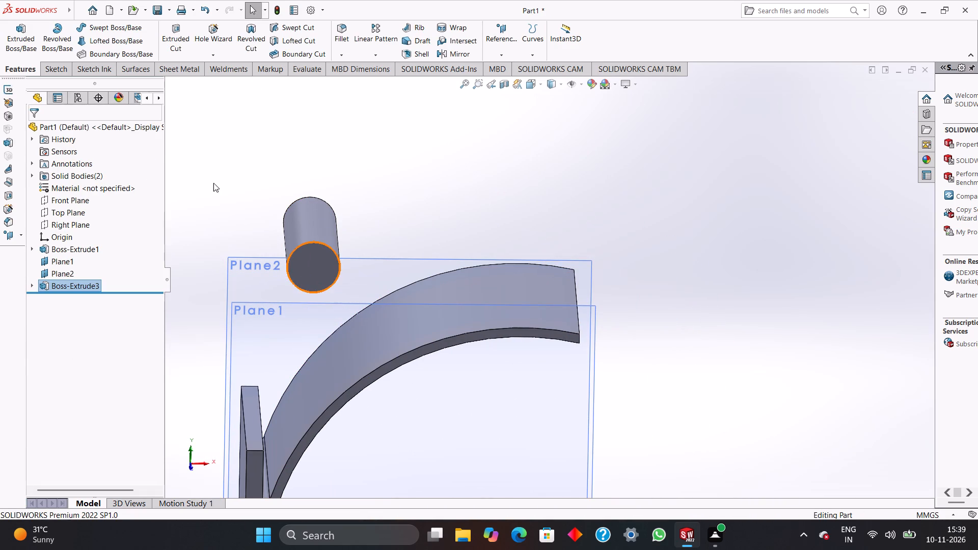
{"action": "left_click", "coordinate": [58, 69]}
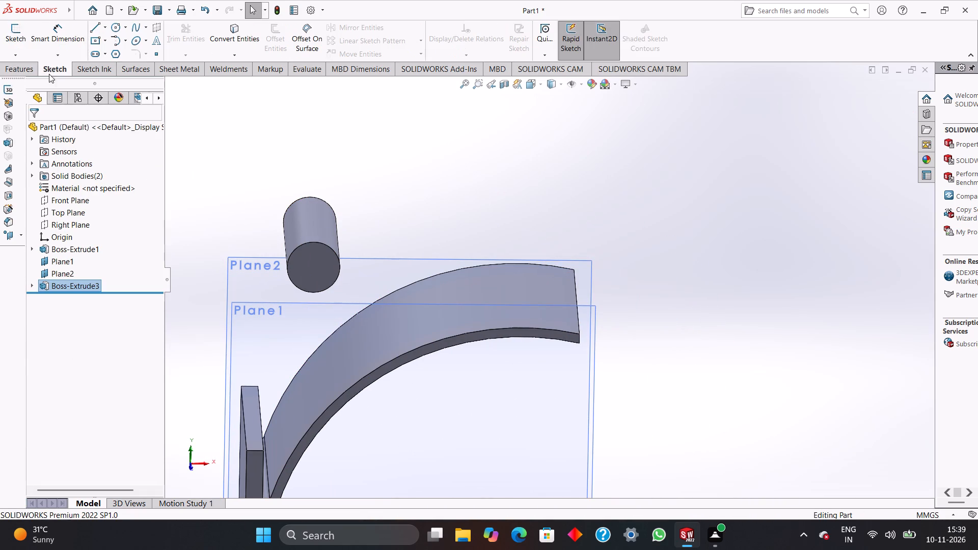
{"action": "left_click", "coordinate": [20, 40]}
{"action": "left_click", "coordinate": [311, 265]}
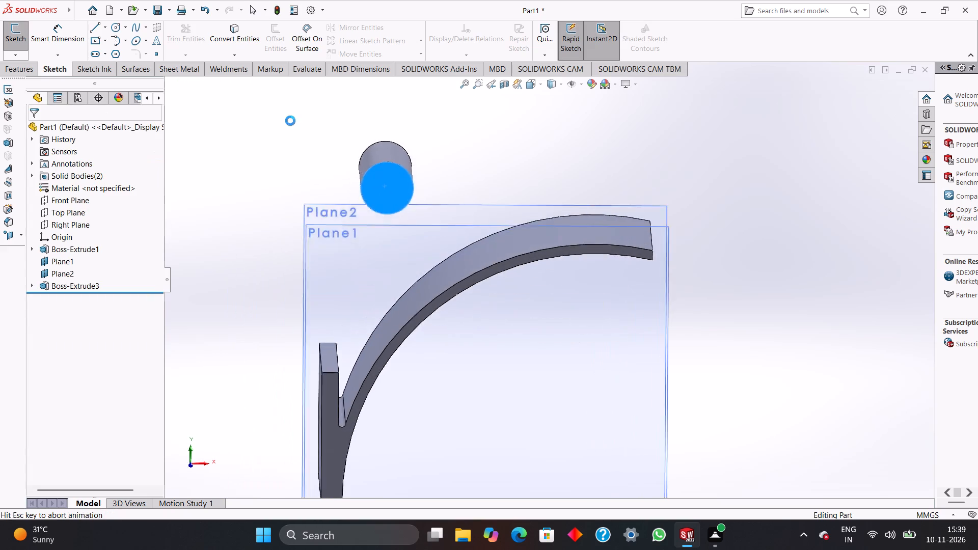
{"action": "left_click", "coordinate": [115, 28]}
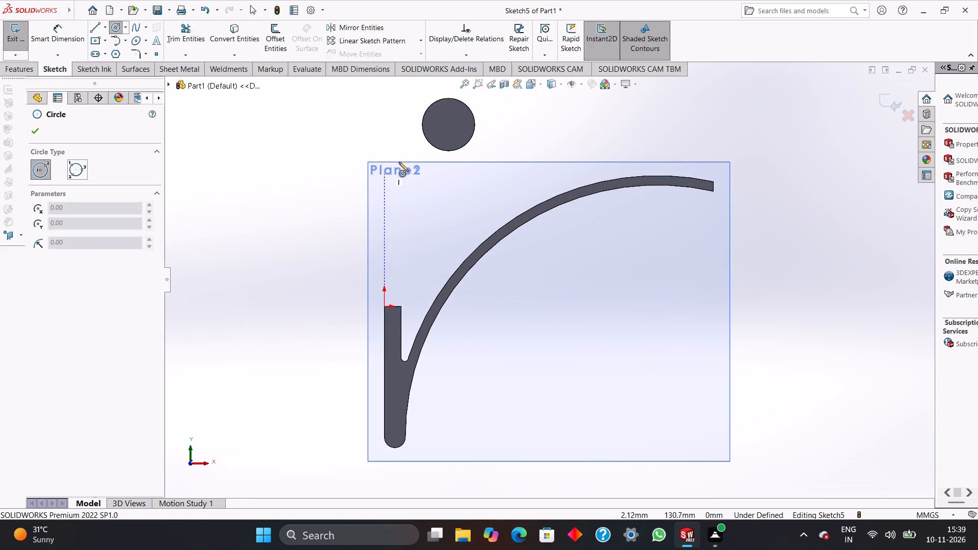
{"action": "left_click", "coordinate": [450, 125]}
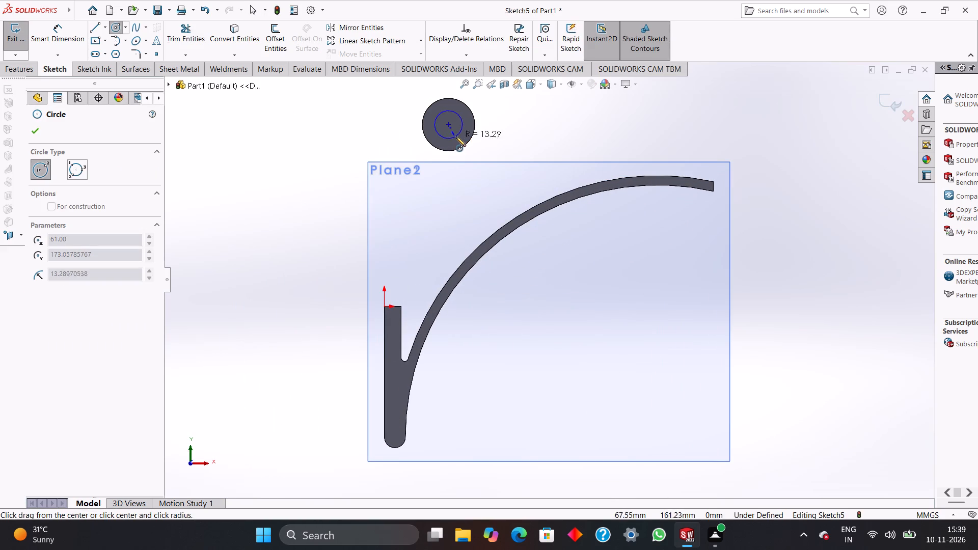
{"action": "left_click", "coordinate": [457, 135]}
Dimension the new concentric circle on the cylinder's end face to a 30 mm diameter.
{"action": "right_click_drag", "start_coordinate": [515, 144], "coordinate": [504, 67]}
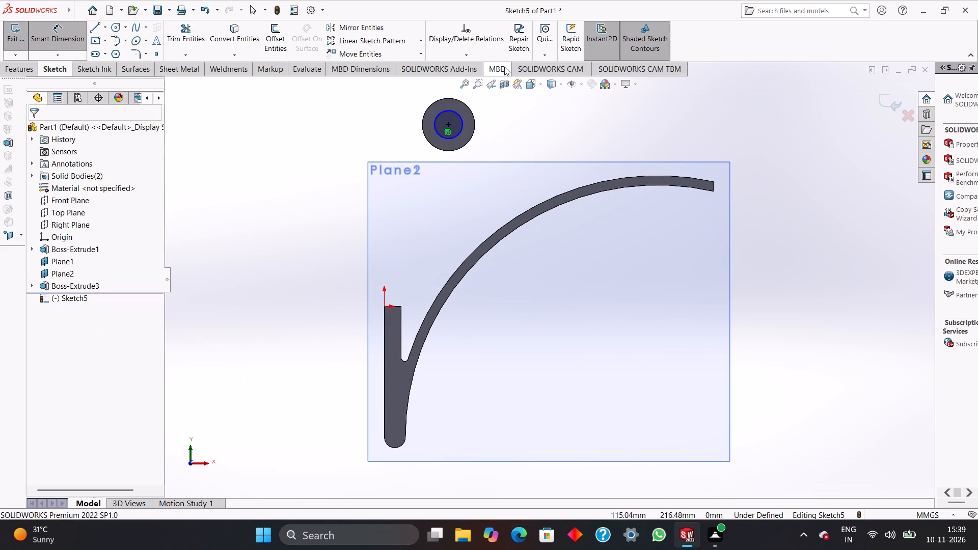
{"action": "right_click_drag", "start_coordinate": [504, 67], "coordinate": [504, 67]}
{"action": "left_click", "coordinate": [462, 126]}
{"action": "left_click", "coordinate": [521, 127]}
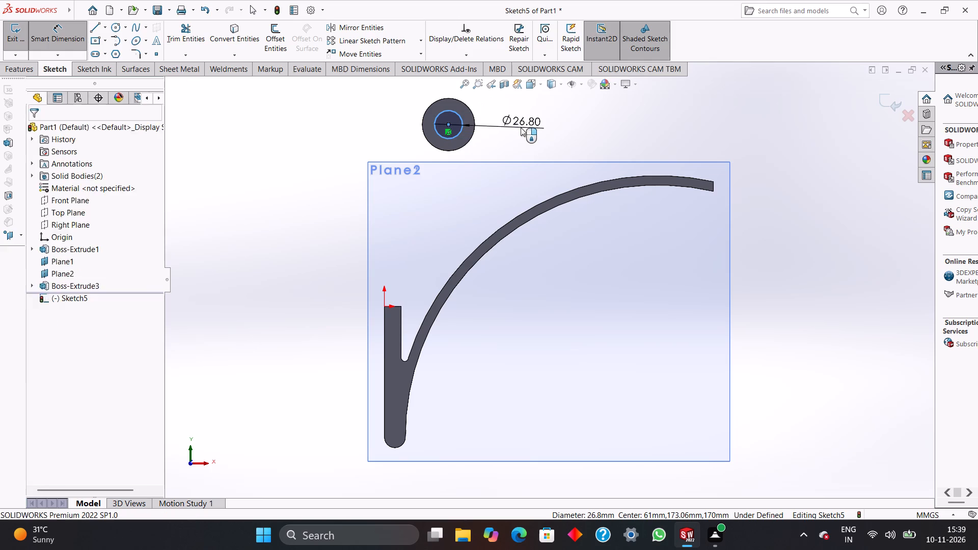
{"action": "type", "text": "30"}
{"action": "key", "text": "Return"}
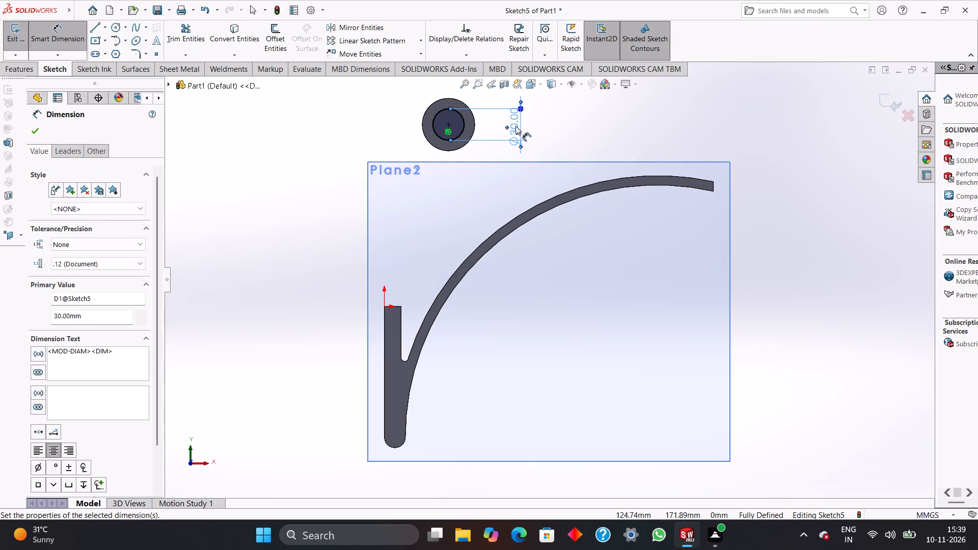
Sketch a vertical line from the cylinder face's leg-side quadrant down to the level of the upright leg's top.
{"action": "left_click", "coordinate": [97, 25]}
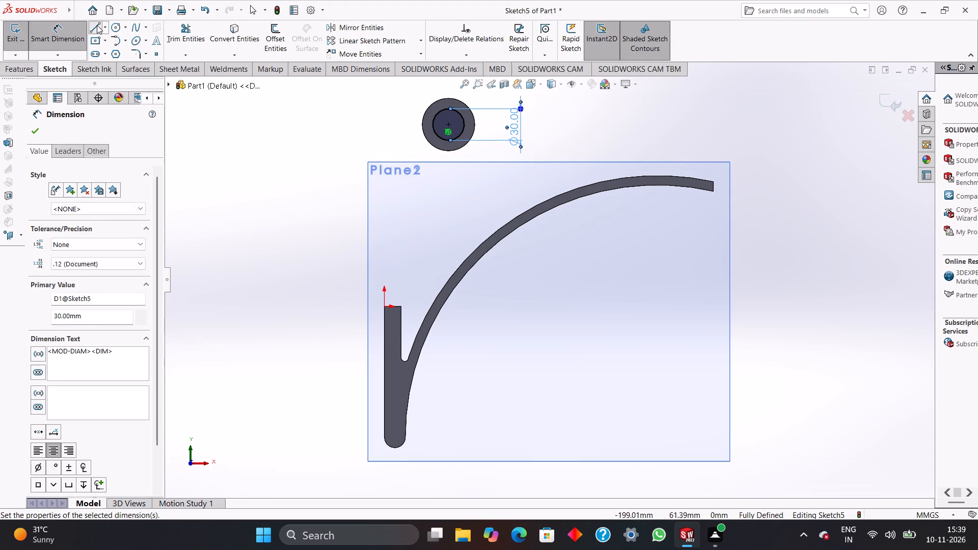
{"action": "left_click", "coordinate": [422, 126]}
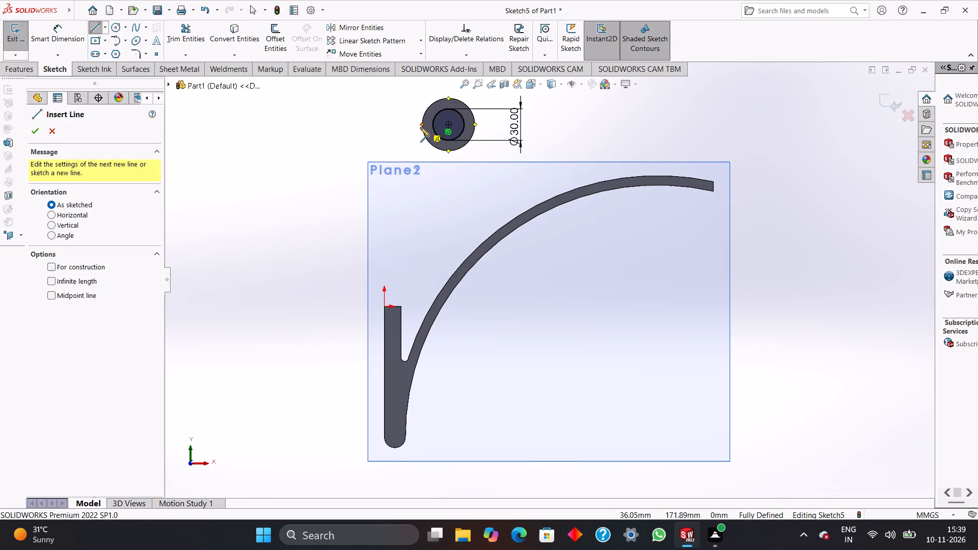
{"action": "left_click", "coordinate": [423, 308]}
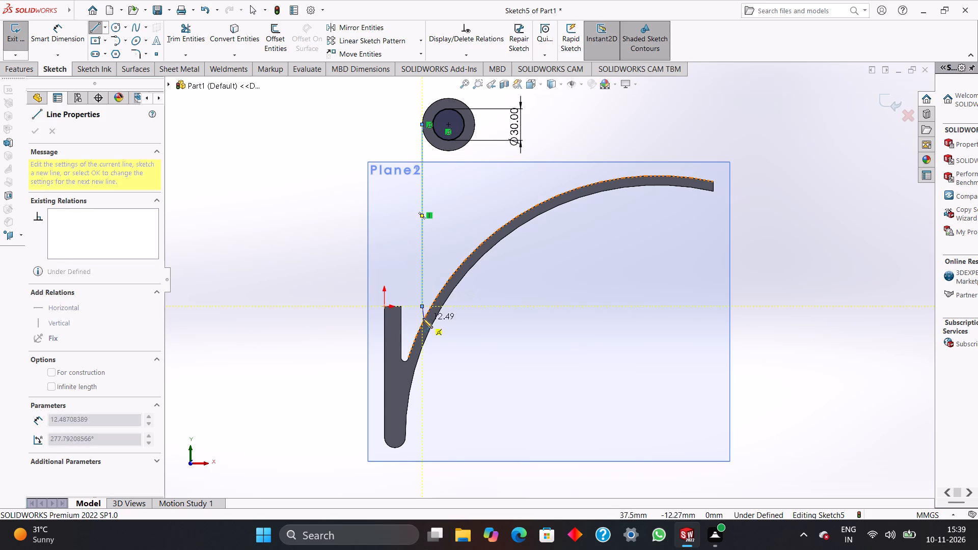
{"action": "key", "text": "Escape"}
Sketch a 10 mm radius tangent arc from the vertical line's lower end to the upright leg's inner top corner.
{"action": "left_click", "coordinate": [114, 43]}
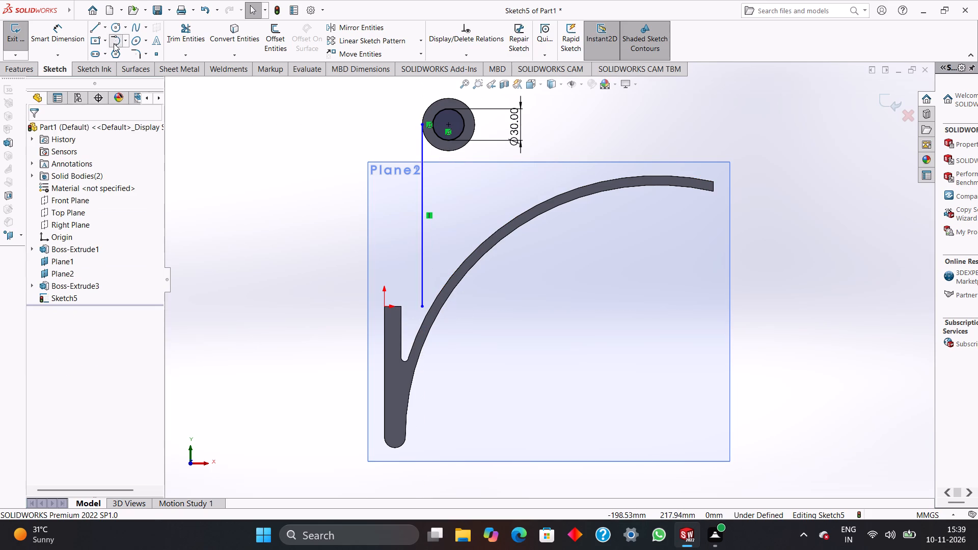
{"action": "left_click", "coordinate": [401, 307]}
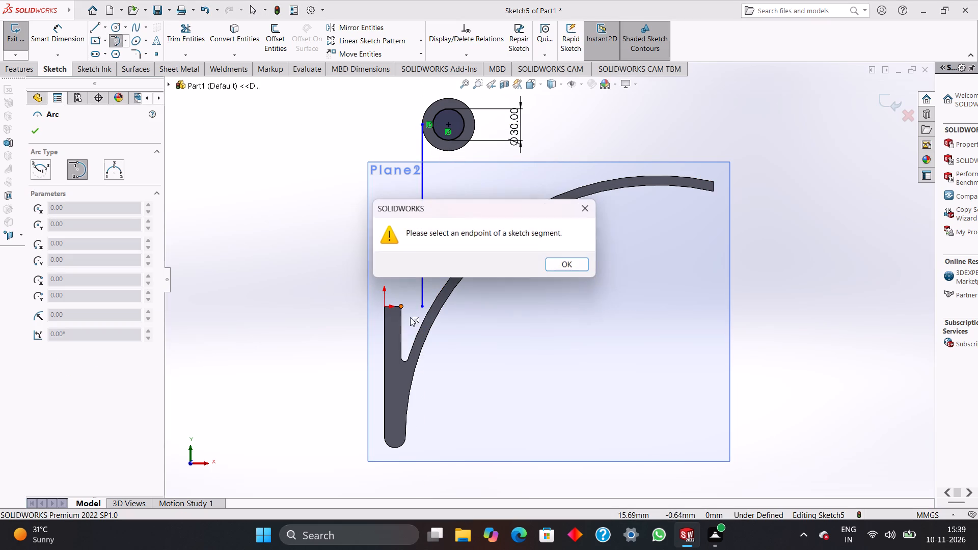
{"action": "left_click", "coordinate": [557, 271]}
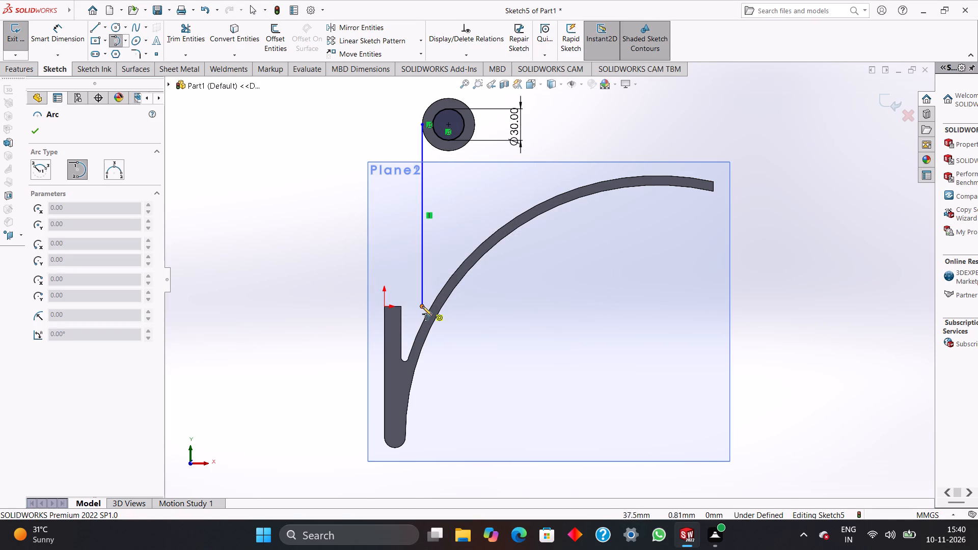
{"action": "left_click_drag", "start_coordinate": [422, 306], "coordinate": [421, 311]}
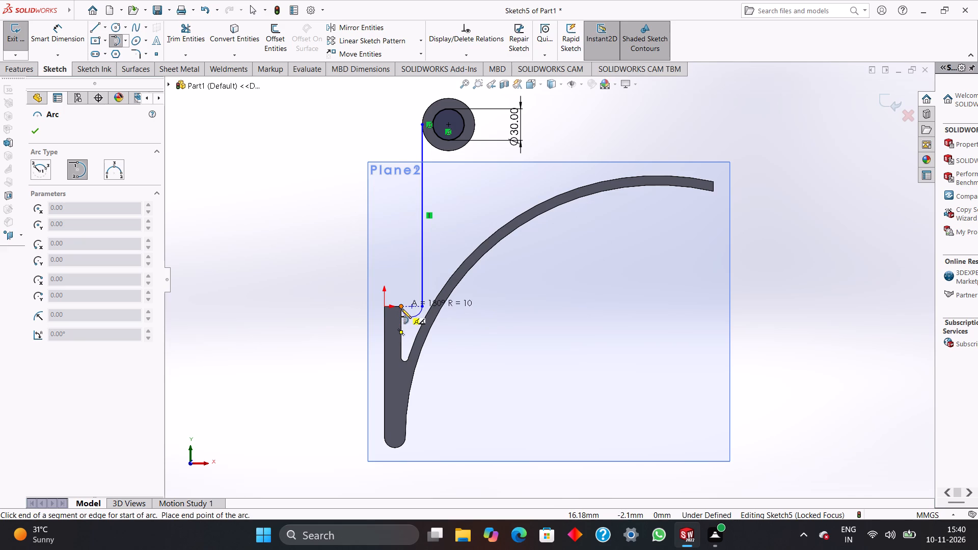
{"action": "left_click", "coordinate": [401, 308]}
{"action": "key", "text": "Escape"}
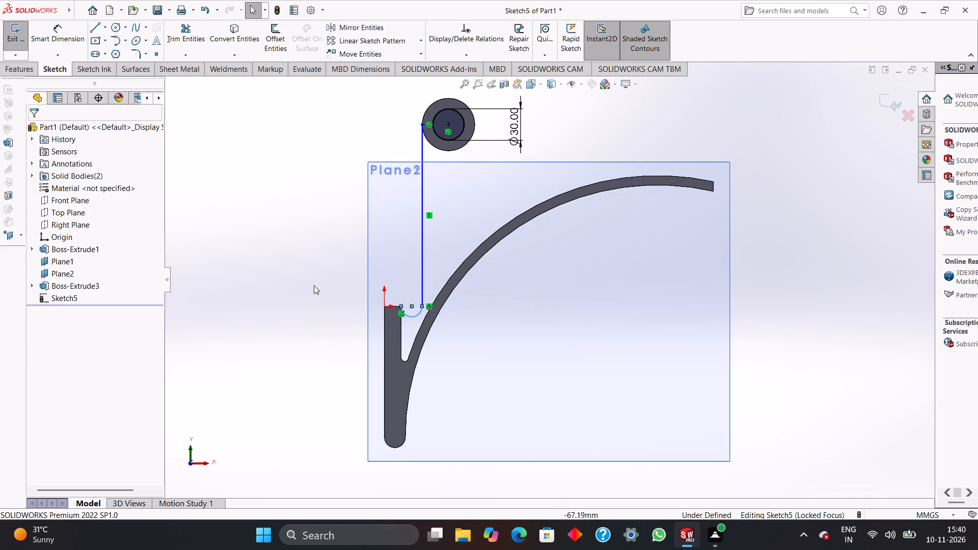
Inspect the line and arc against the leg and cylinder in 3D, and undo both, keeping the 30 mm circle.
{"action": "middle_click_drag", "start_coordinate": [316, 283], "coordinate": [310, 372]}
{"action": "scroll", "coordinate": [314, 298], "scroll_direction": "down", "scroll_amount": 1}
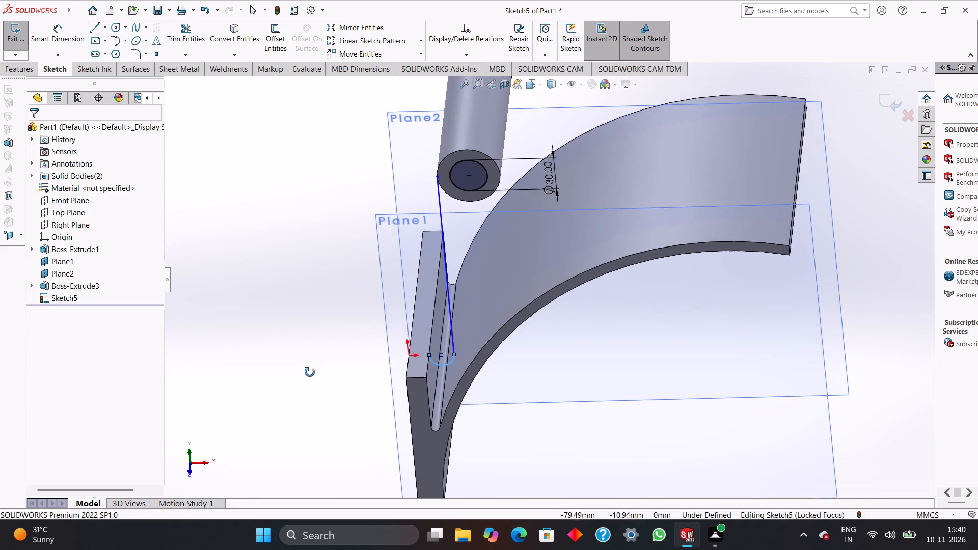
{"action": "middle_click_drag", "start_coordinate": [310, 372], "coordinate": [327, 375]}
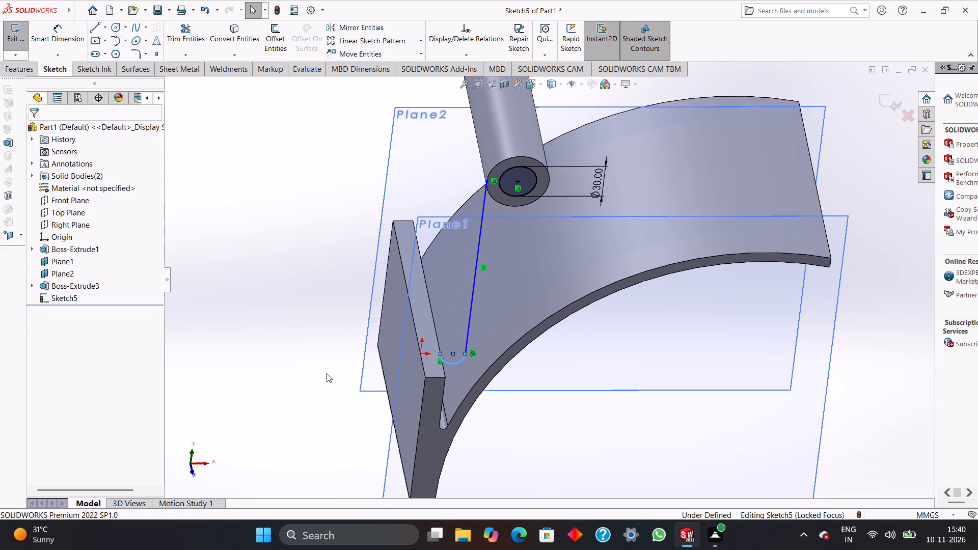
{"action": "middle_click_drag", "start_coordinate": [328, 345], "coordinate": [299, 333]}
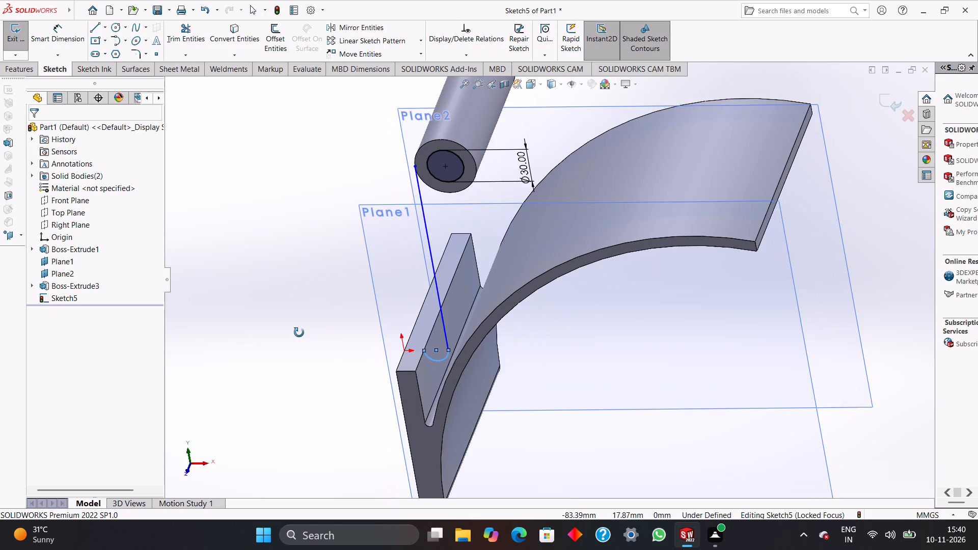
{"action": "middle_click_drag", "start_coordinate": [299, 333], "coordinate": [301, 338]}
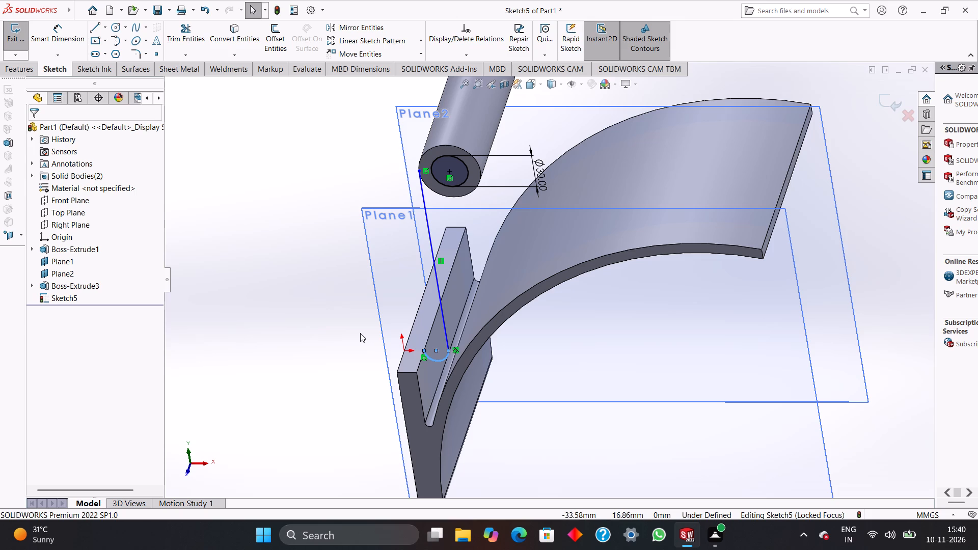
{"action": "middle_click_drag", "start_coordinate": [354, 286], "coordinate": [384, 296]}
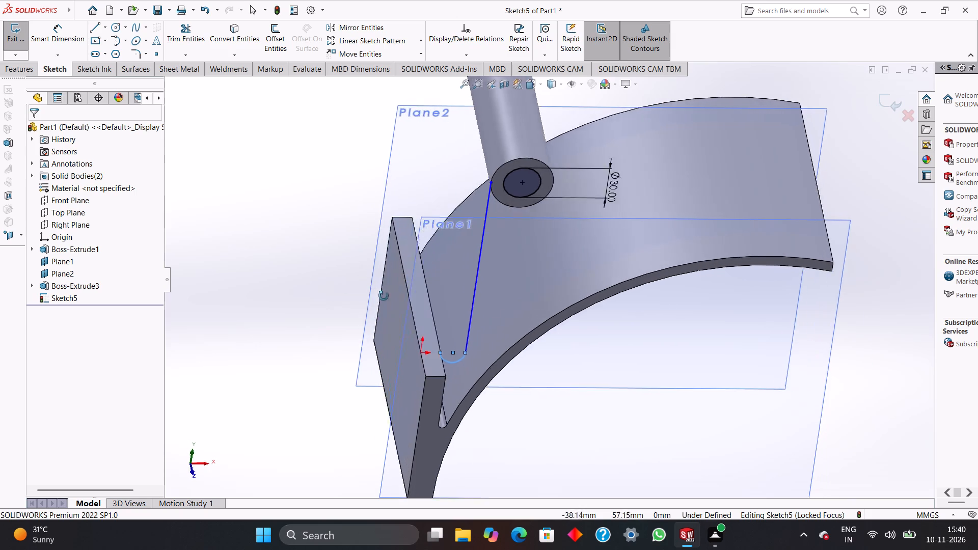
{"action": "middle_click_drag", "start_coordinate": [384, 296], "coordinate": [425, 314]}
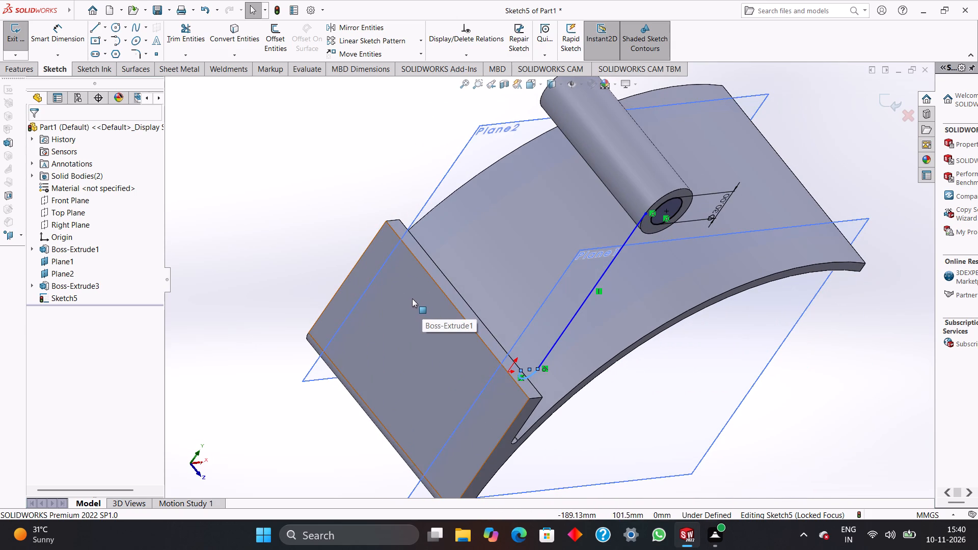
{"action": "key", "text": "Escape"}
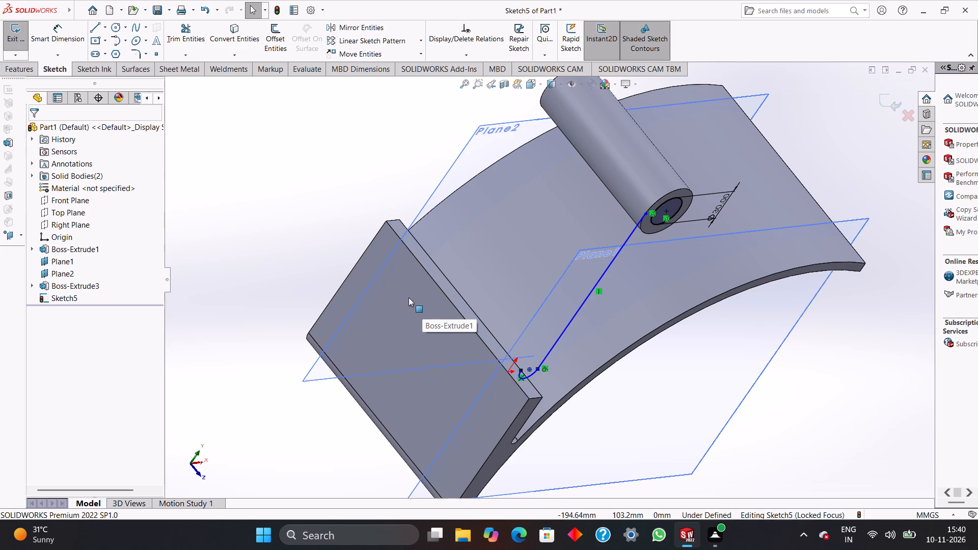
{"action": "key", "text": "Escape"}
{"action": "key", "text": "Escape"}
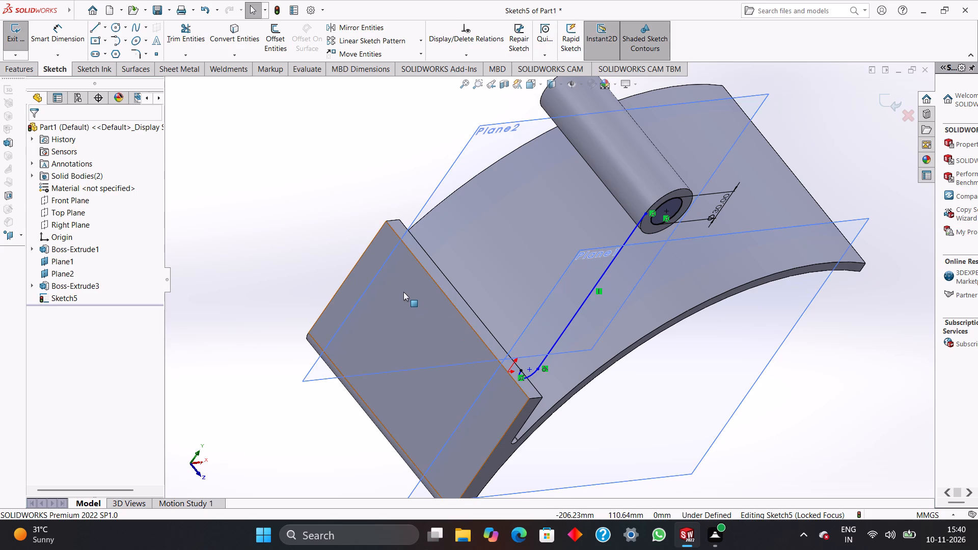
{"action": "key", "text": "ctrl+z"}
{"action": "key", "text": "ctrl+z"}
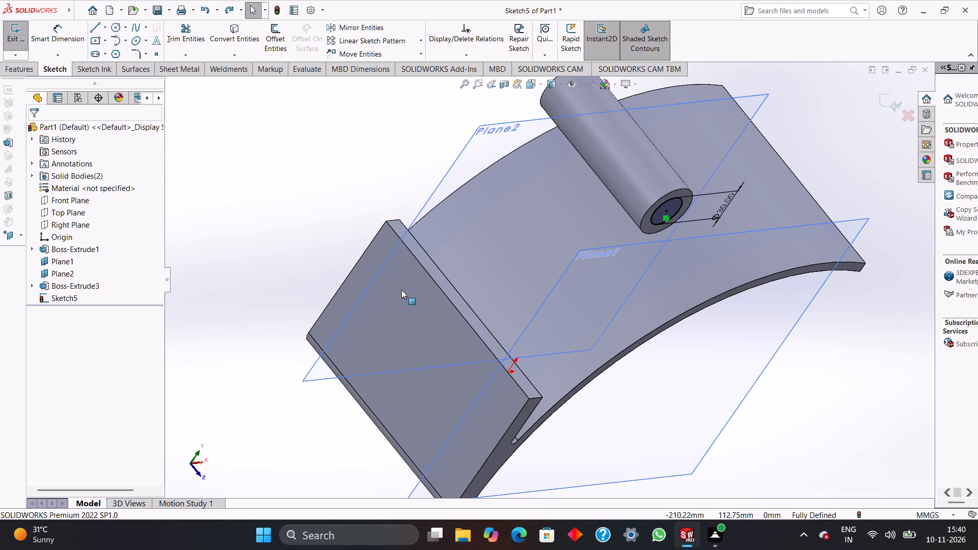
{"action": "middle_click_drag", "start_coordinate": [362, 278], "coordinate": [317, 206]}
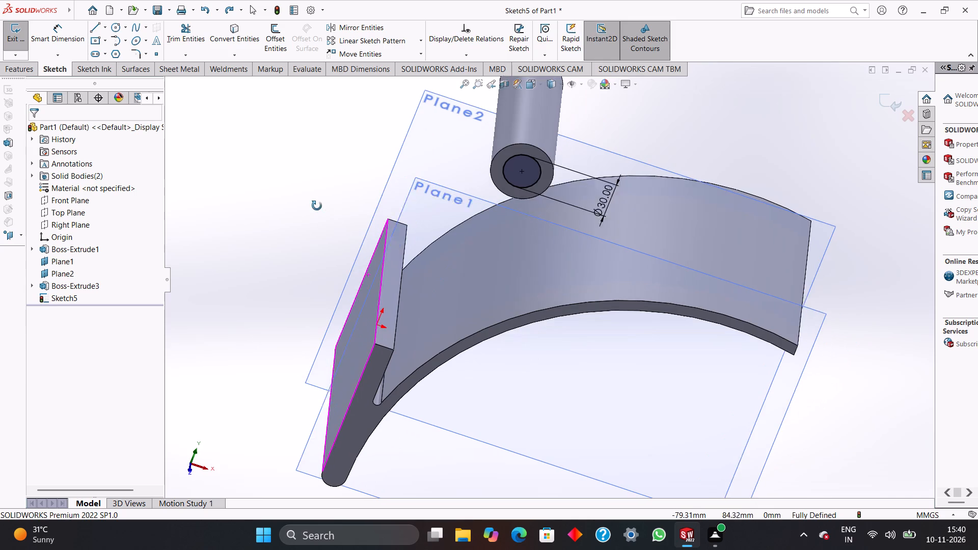
Exit the sketch on the cylinder's end face, keeping the 30 mm circle.
{"action": "middle_click_drag", "start_coordinate": [317, 206], "coordinate": [315, 204]}
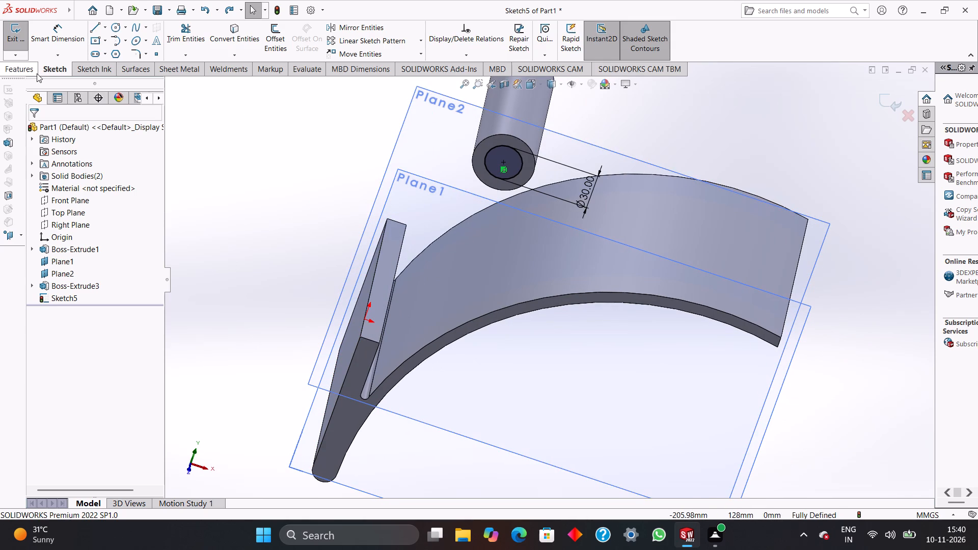
{"action": "left_click", "coordinate": [29, 74]}
{"action": "left_click", "coordinate": [505, 56]}
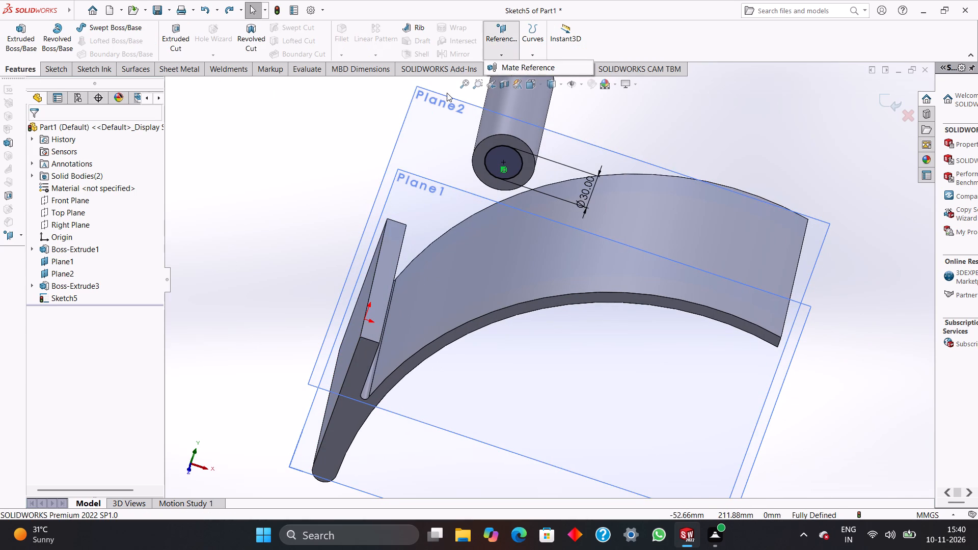
{"action": "left_click", "coordinate": [312, 164]}
{"action": "left_click", "coordinate": [889, 96]}
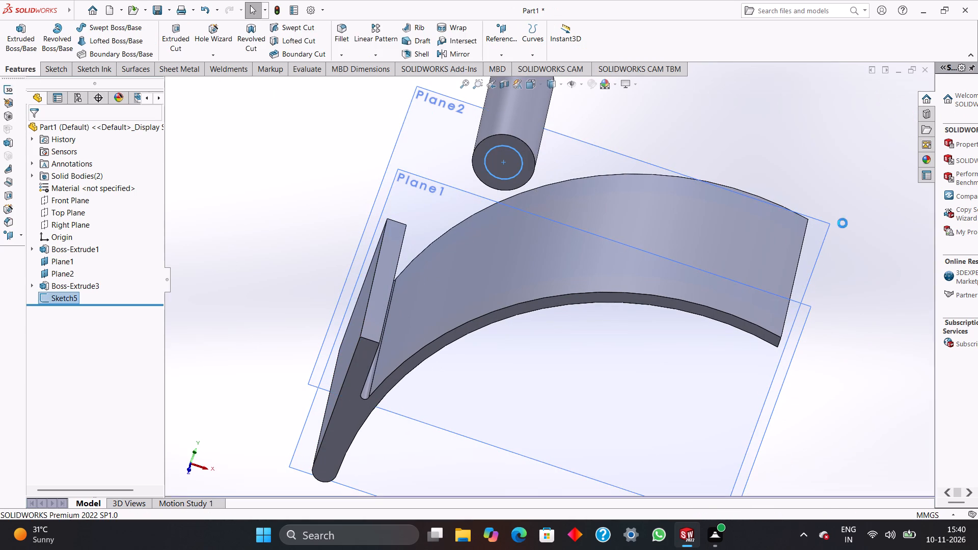
Hide reference planes Plane1 and Plane2.
{"action": "right_click", "coordinate": [450, 187]}
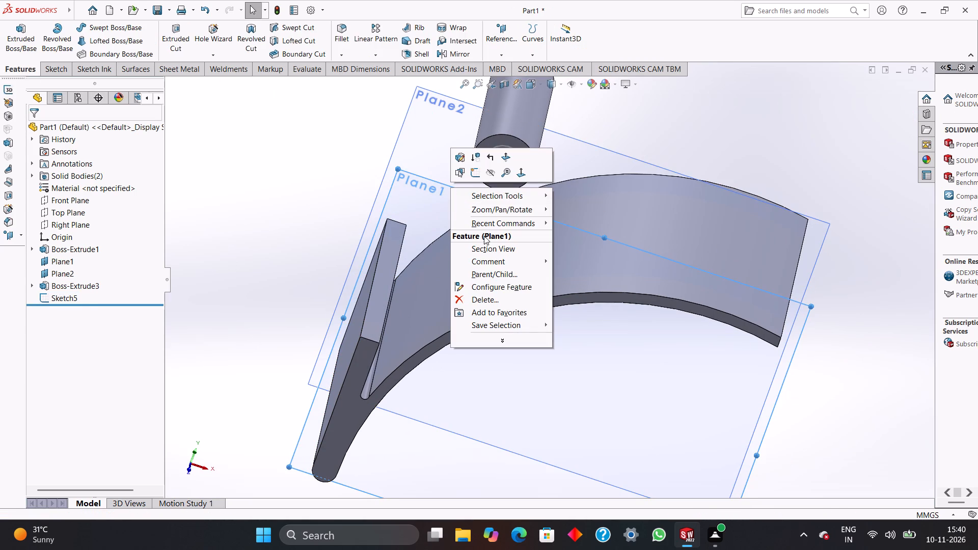
{"action": "left_click", "coordinate": [493, 175]}
{"action": "right_click", "coordinate": [427, 101]}
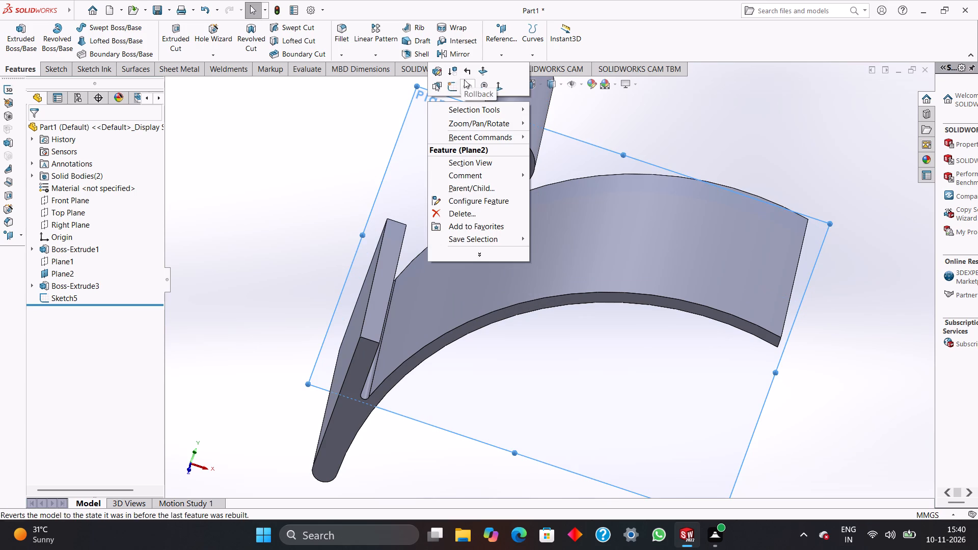
{"action": "left_click", "coordinate": [468, 85]}
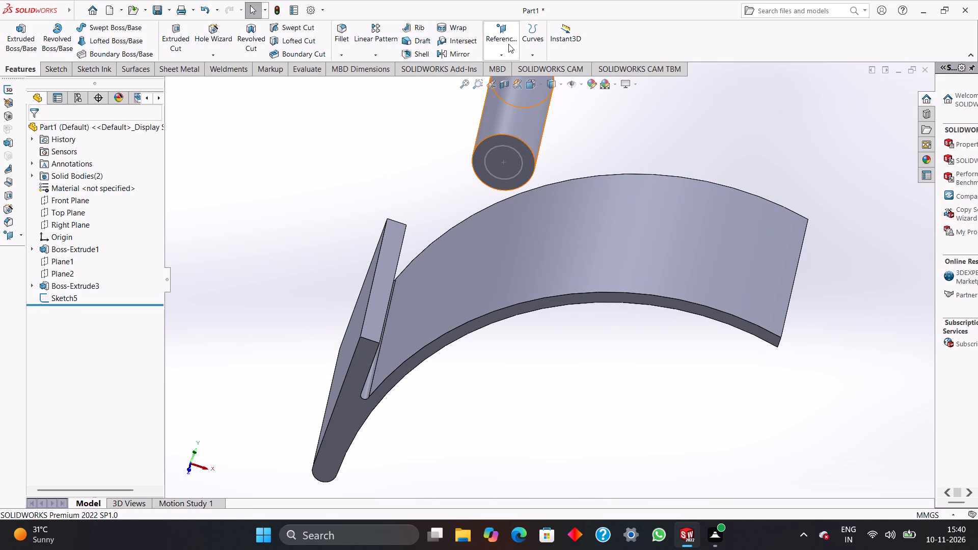
Create a reference plane offset 130 mm from the cylinder's end face carrying the circle, with the offset flipped back along the cylinder.
{"action": "left_click", "coordinate": [507, 52]}
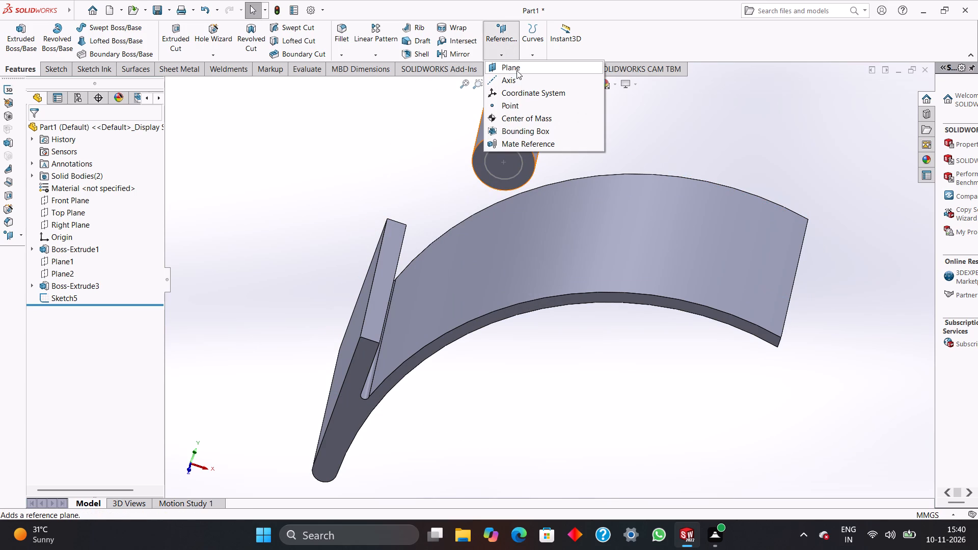
{"action": "left_click", "coordinate": [517, 70]}
{"action": "middle_click_drag", "start_coordinate": [488, 217], "coordinate": [508, 175]}
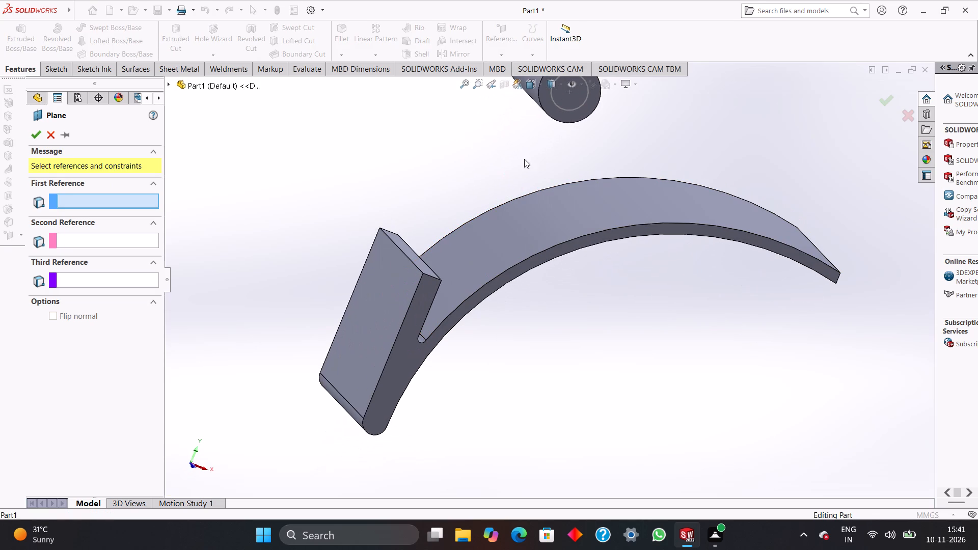
{"action": "left_click", "coordinate": [560, 114]}
{"action": "scroll", "coordinate": [528, 154], "scroll_direction": "down", "scroll_amount": 3}
{"action": "scroll", "coordinate": [516, 188], "scroll_direction": "up", "scroll_amount": 10}
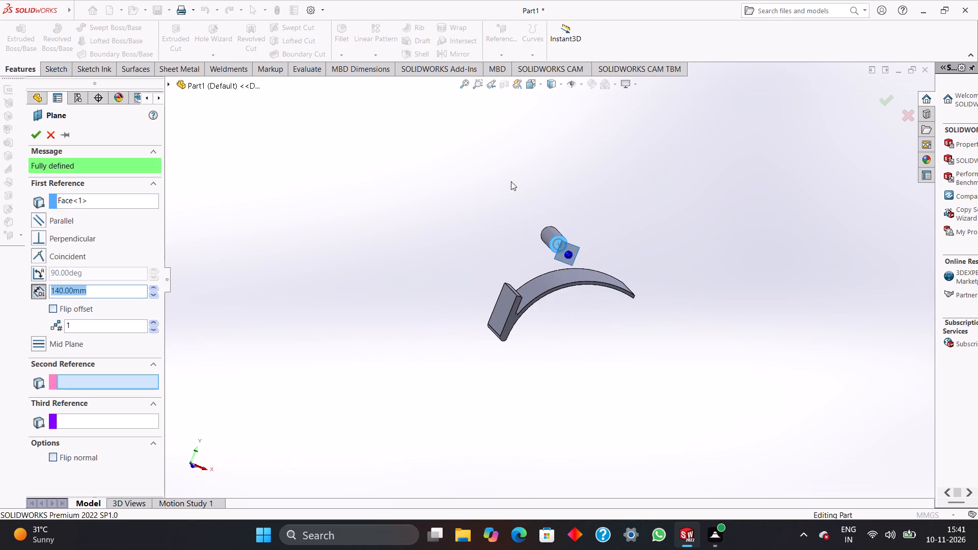
{"action": "scroll", "coordinate": [516, 203], "scroll_direction": "up", "scroll_amount": 1}
{"action": "middle_click_drag", "start_coordinate": [516, 203], "coordinate": [419, 267]}
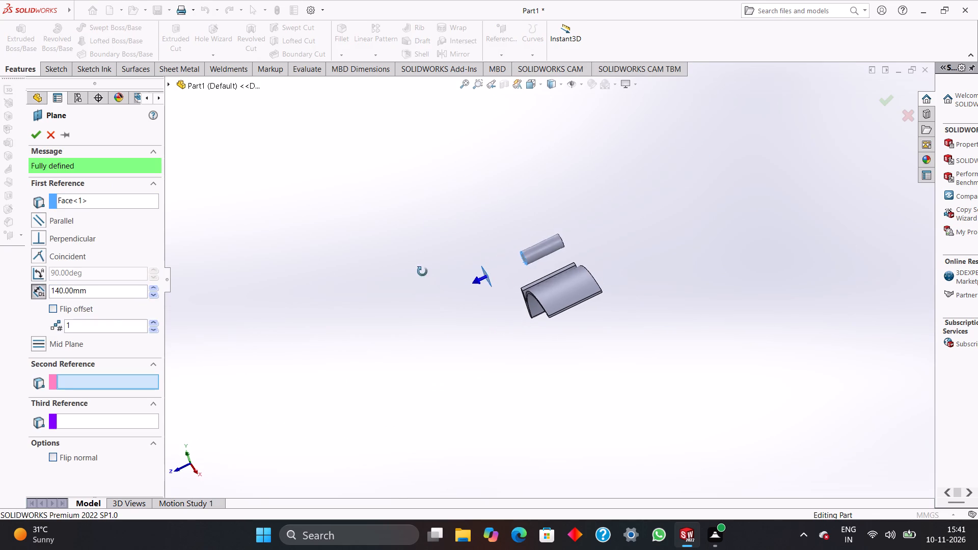
{"action": "left_click", "coordinate": [51, 309]}
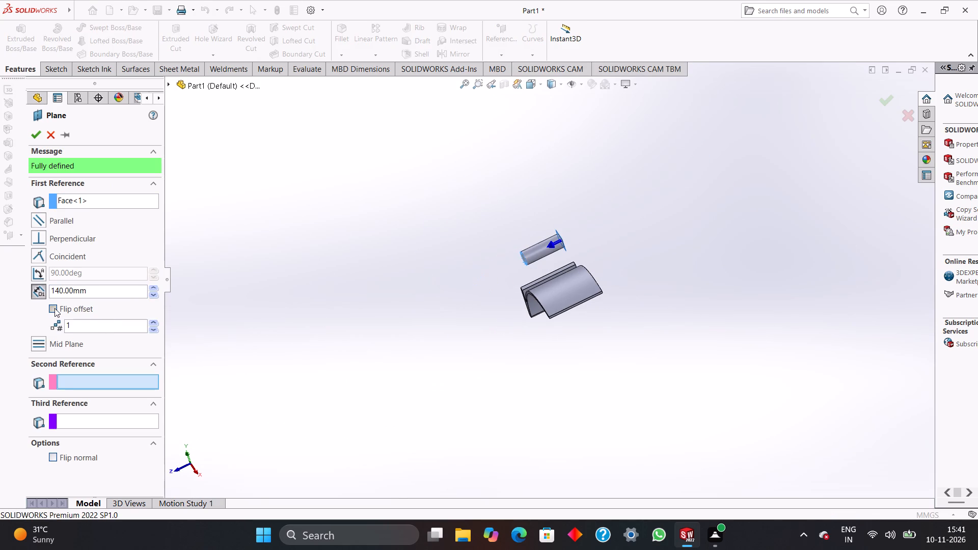
{"action": "double_click", "coordinate": [88, 293]}
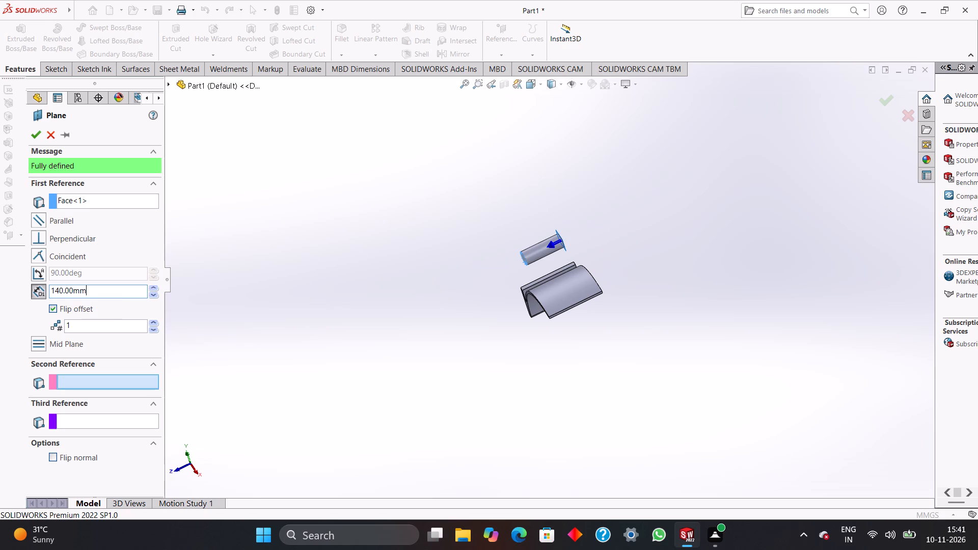
{"action": "type", "text": "130"}
{"action": "key", "text": "Return"}
{"action": "scroll", "coordinate": [92, 296], "scroll_direction": "up", "scroll_amount": 1}
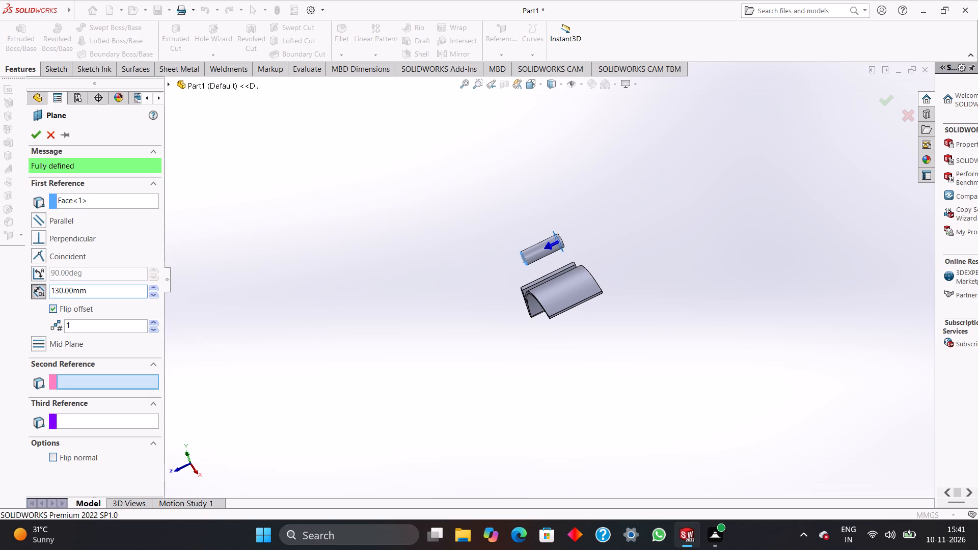
{"action": "scroll", "coordinate": [92, 294], "scroll_direction": "up", "scroll_amount": 1}
{"action": "left_click", "coordinate": [32, 133]}
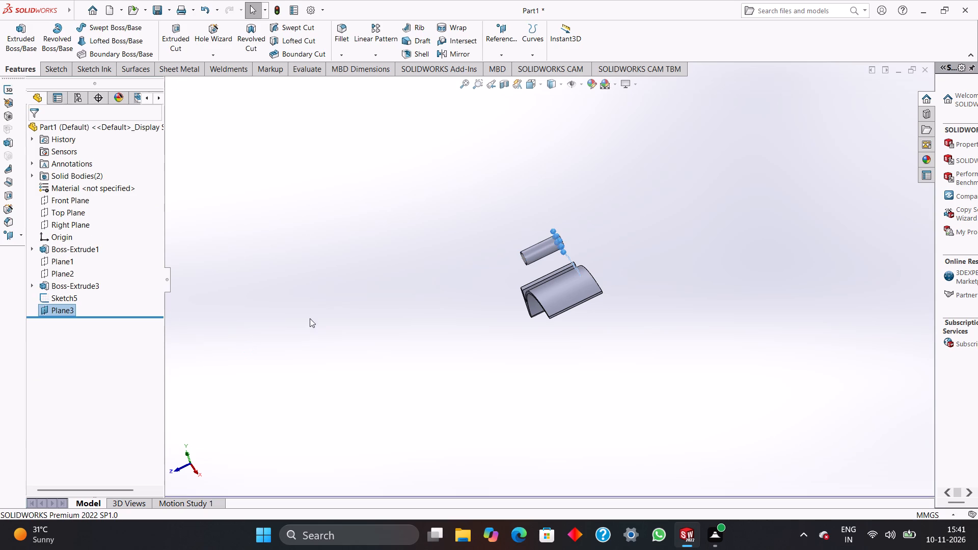
Enlarge the new plane's displayed border so it spans from the cylinder down past the upright leg and across the arm.
{"action": "middle_click_drag", "start_coordinate": [480, 325], "coordinate": [585, 272]}
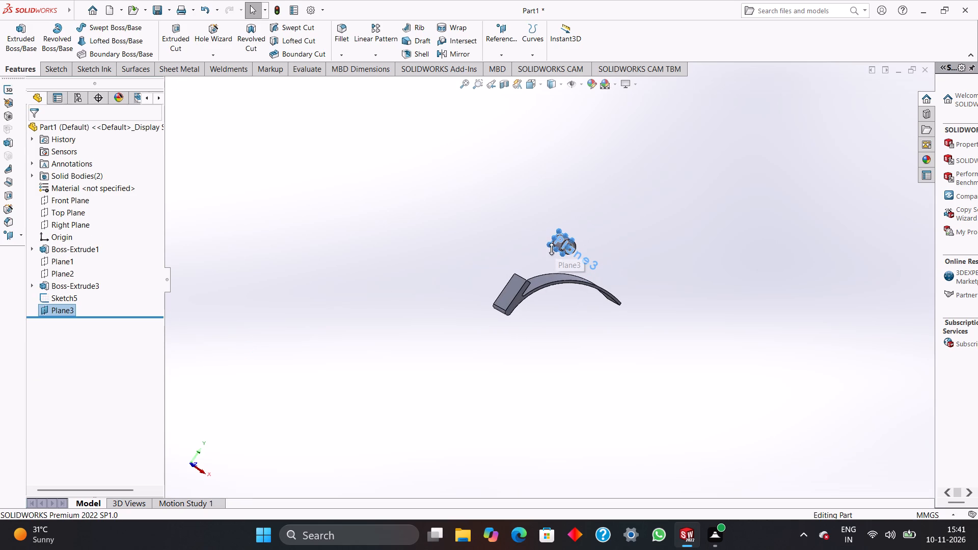
{"action": "left_click_drag", "start_coordinate": [549, 244], "coordinate": [474, 319]}
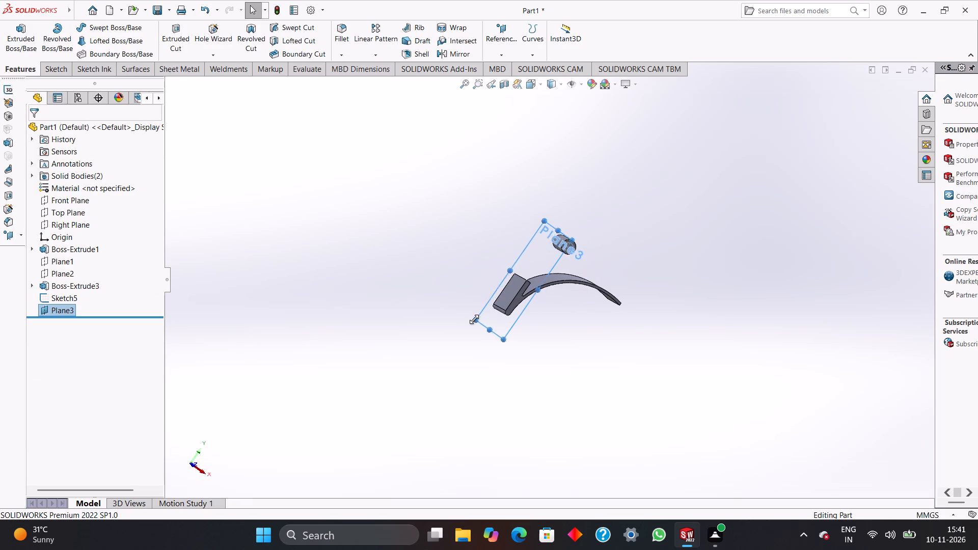
{"action": "left_click_drag", "start_coordinate": [474, 319], "coordinate": [443, 309]}
{"action": "left_click_drag", "start_coordinate": [535, 295], "coordinate": [574, 317]}
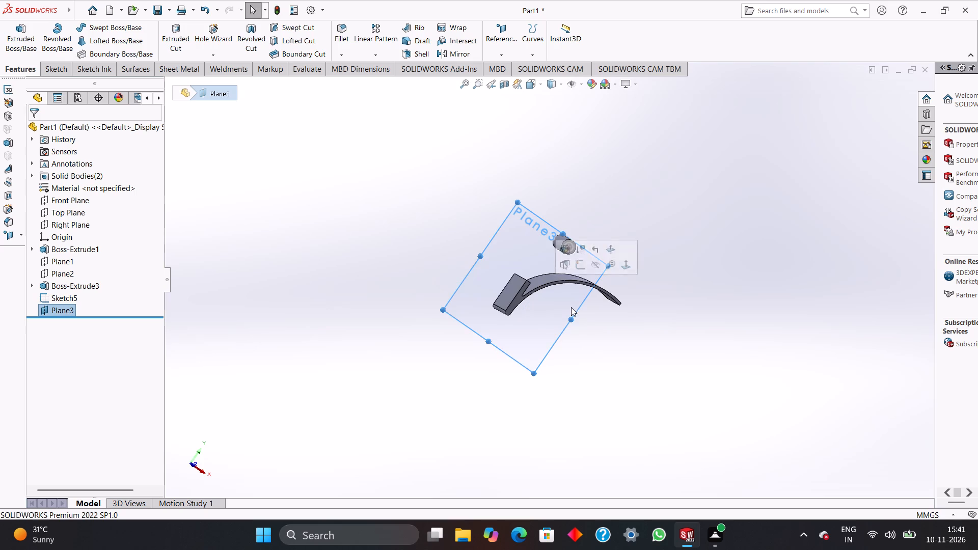
Examine the enlarged plane's position relative to the cylinder, leg and curved arm, both face-on and in 3D.
{"action": "scroll", "coordinate": [571, 307], "scroll_direction": "up", "scroll_amount": 1}
{"action": "middle_click_drag", "start_coordinate": [570, 307], "coordinate": [416, 369]}
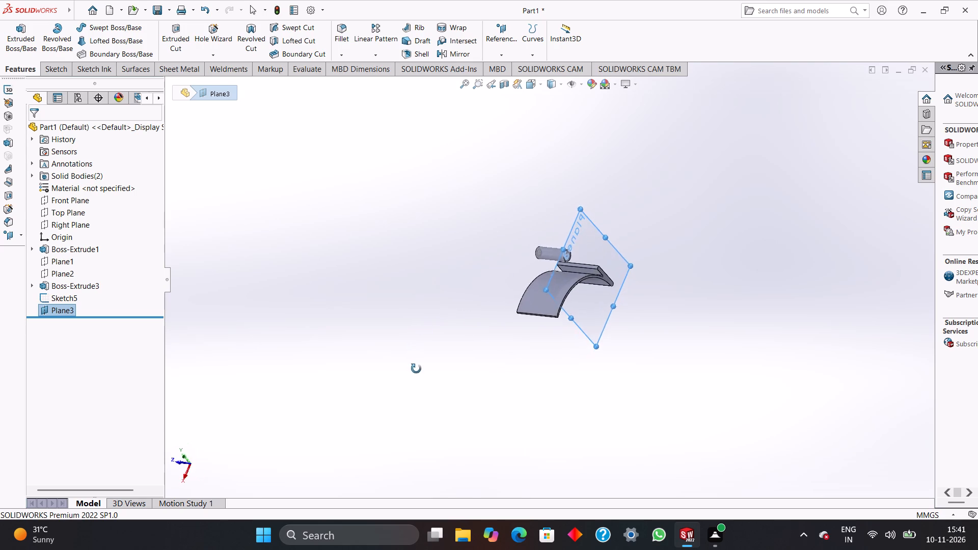
{"action": "middle_click_drag", "start_coordinate": [416, 369], "coordinate": [445, 371]}
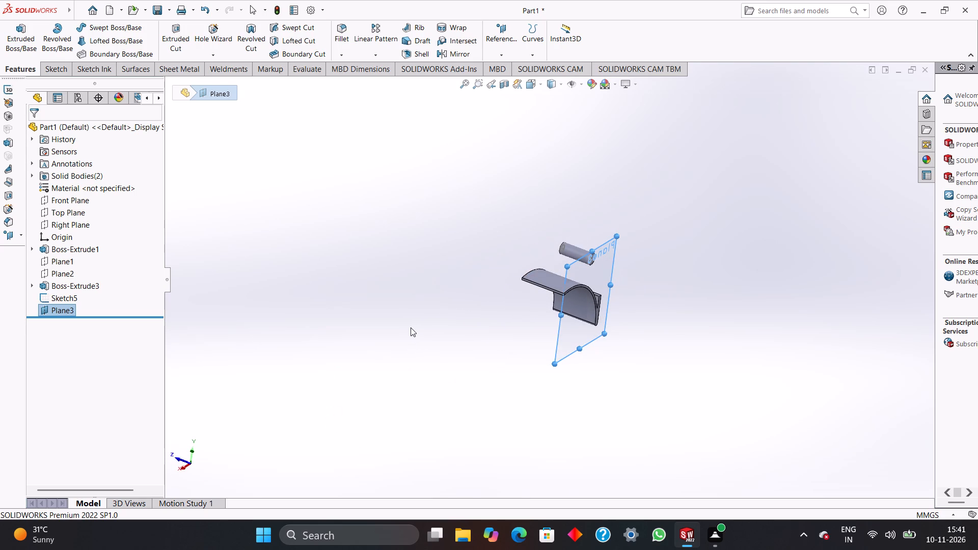
{"action": "key", "text": "ctrl+8"}
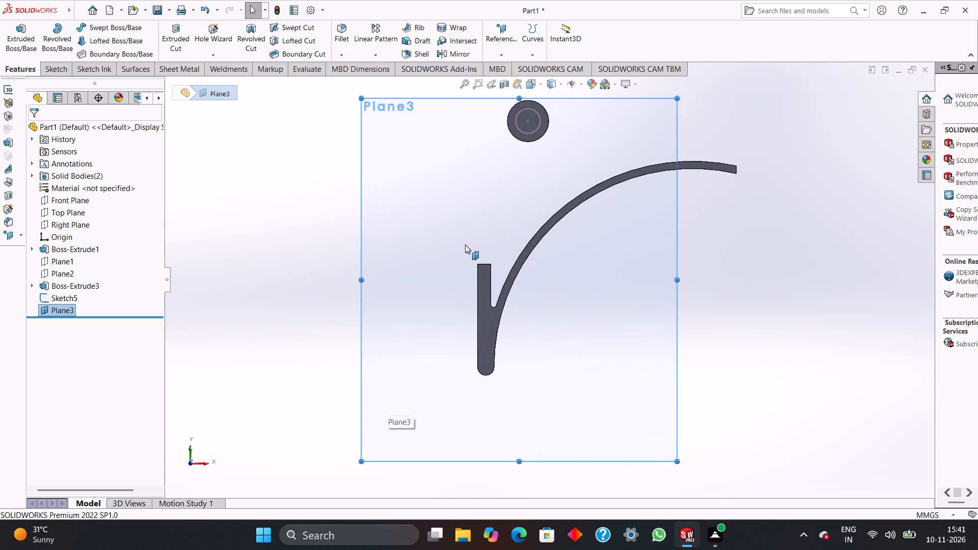
{"action": "scroll", "coordinate": [466, 244], "scroll_direction": "down", "scroll_amount": 3}
{"action": "scroll", "coordinate": [466, 244], "scroll_direction": "up", "scroll_amount": 4}
{"action": "middle_click_drag", "start_coordinate": [490, 264], "coordinate": [540, 291]}
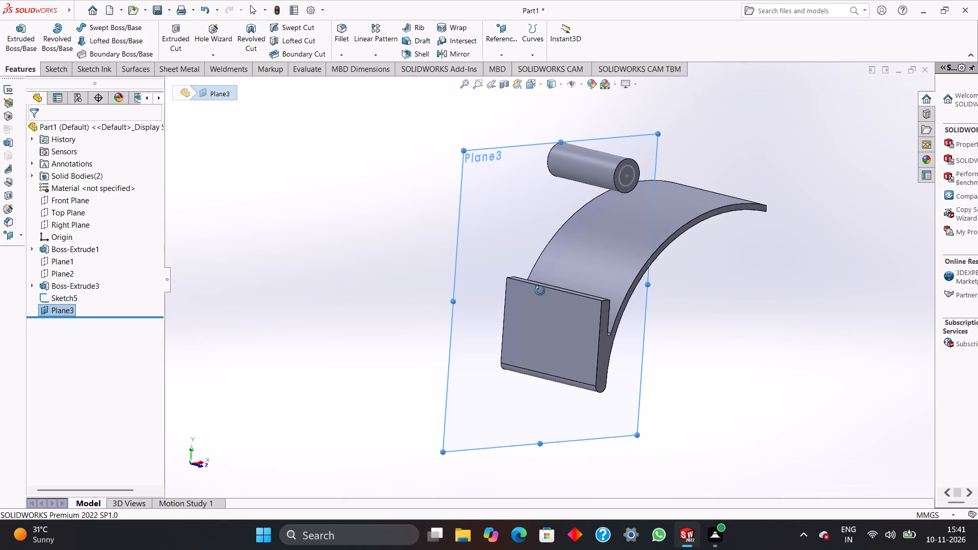
{"action": "middle_click_drag", "start_coordinate": [540, 291], "coordinate": [524, 326]}
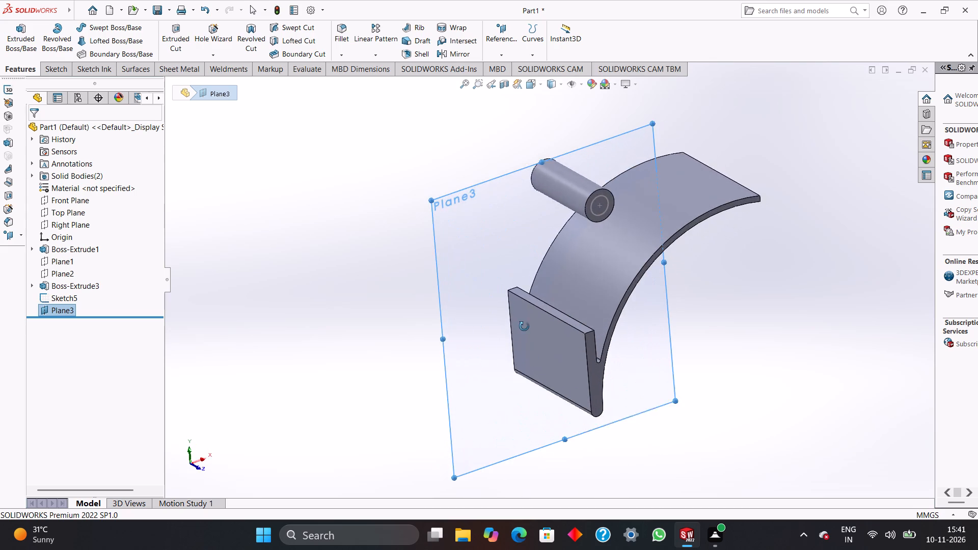
{"action": "middle_click_drag", "start_coordinate": [524, 326], "coordinate": [523, 315]}
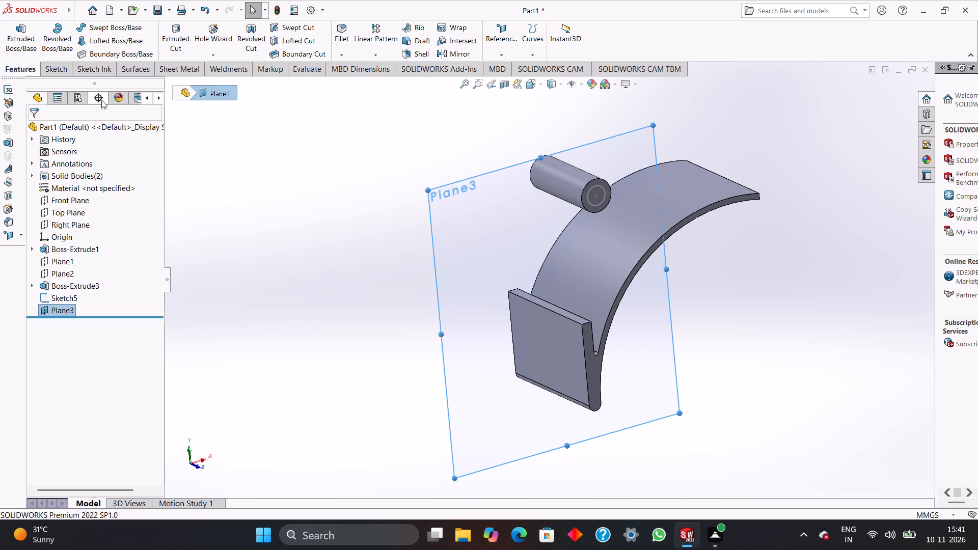
Create a second reference plane offset 120 mm from Plane3, toward the cylinder's end with the 30 mm circle.
{"action": "left_click", "coordinate": [24, 75]}
{"action": "left_click", "coordinate": [25, 70]}
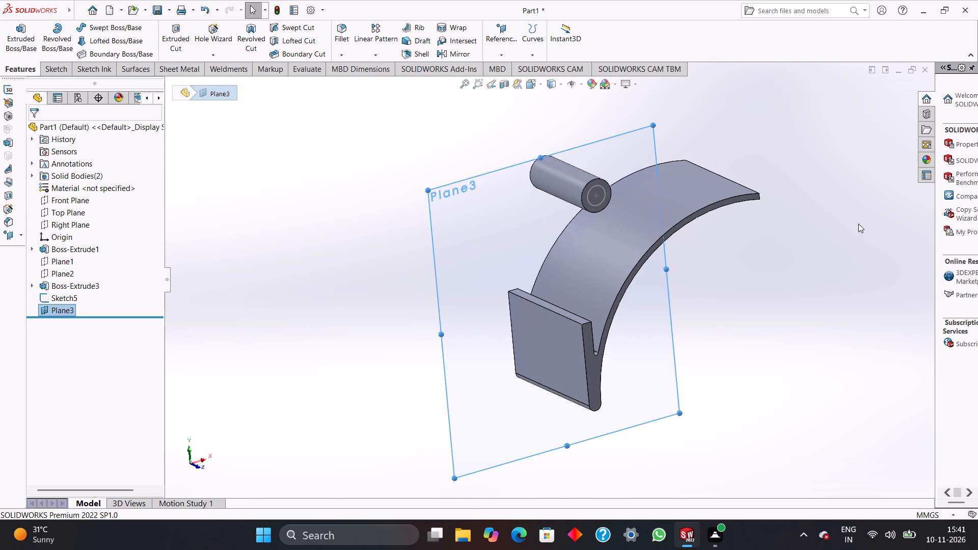
{"action": "left_click", "coordinate": [494, 54]}
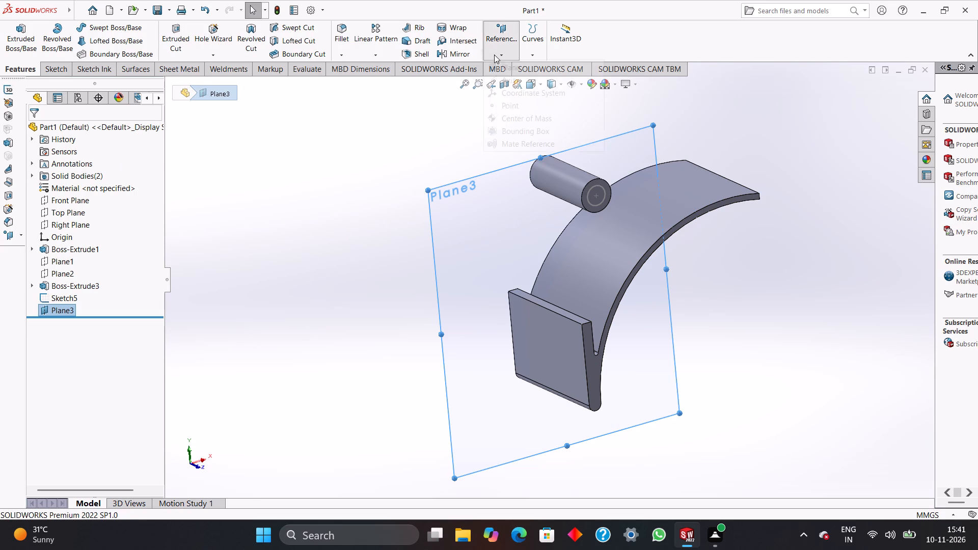
{"action": "left_click", "coordinate": [506, 67]}
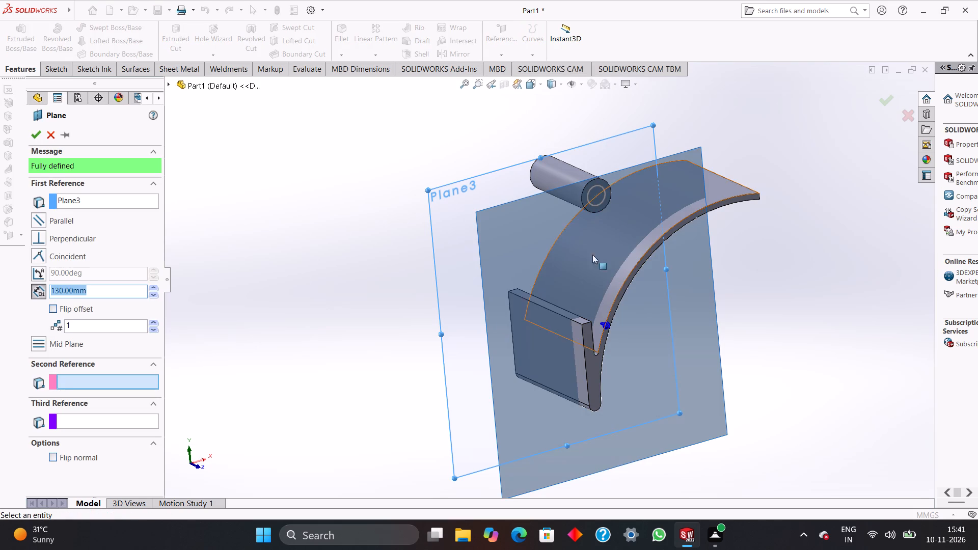
{"action": "middle_click_drag", "start_coordinate": [390, 324], "coordinate": [454, 328]}
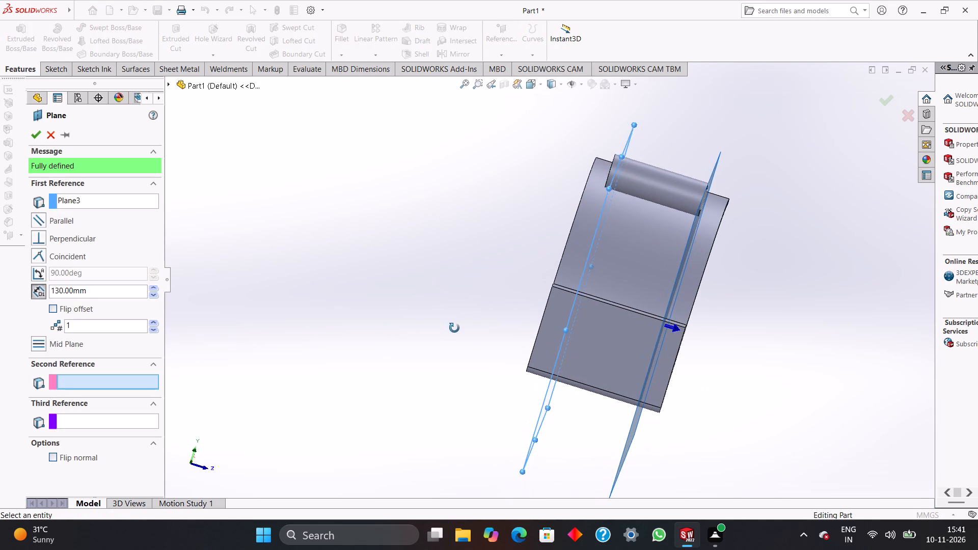
{"action": "middle_click_drag", "start_coordinate": [454, 328], "coordinate": [409, 320]}
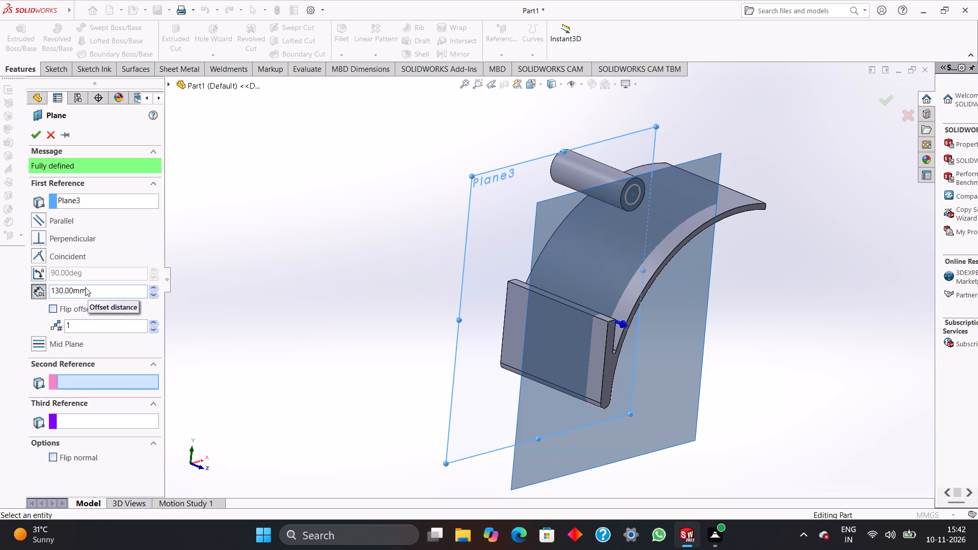
{"action": "double_click", "coordinate": [62, 290]}
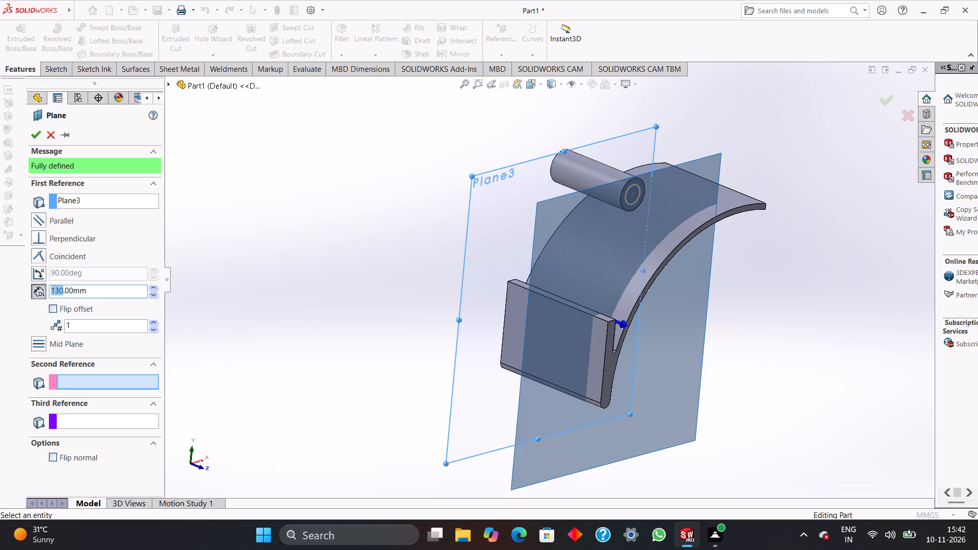
{"action": "type", "text": "120"}
{"action": "key", "text": "Return"}
{"action": "scroll", "coordinate": [63, 290], "scroll_direction": "up", "scroll_amount": 1}
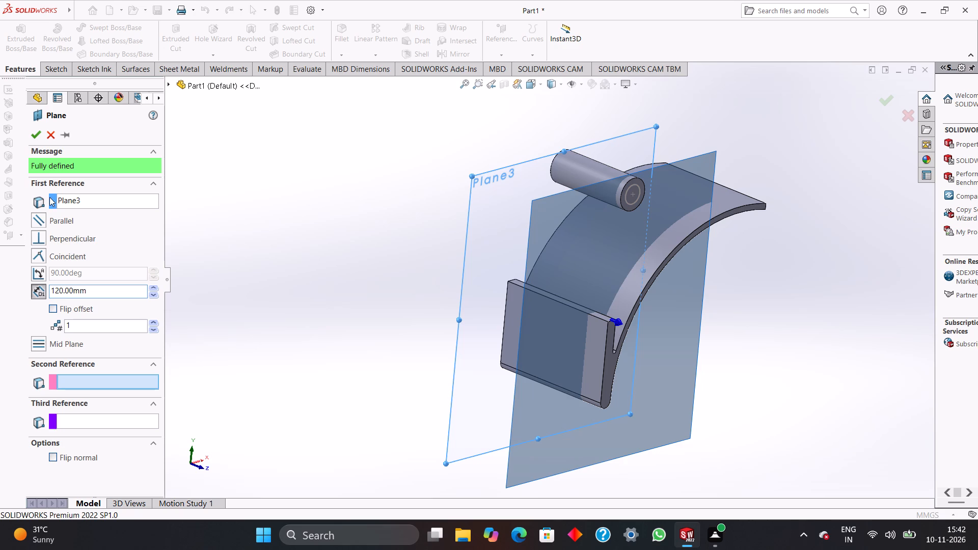
{"action": "left_click", "coordinate": [36, 135]}
{"action": "left_click", "coordinate": [386, 274]}
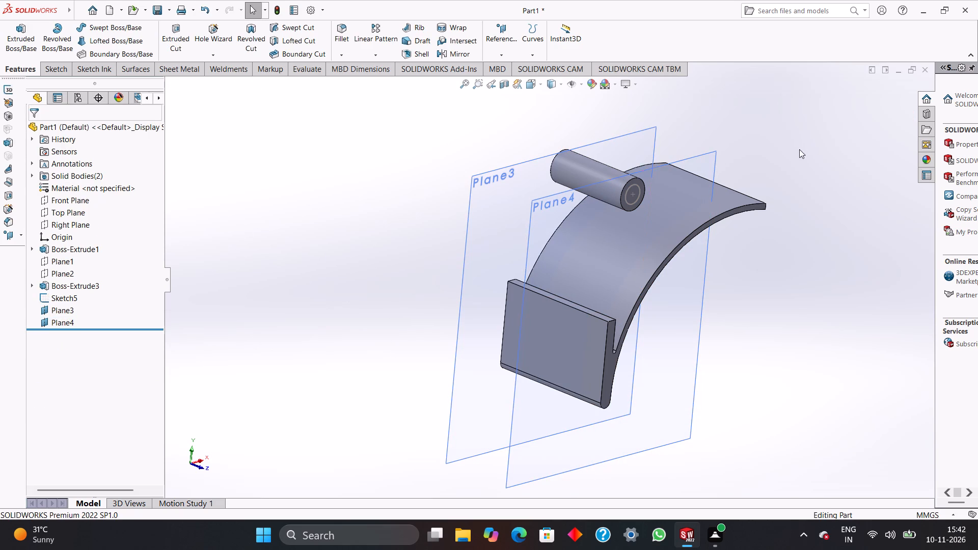
Examine the positions of Plane3 and Plane4 relative to the cylinder, upright leg and curved arm, from several standard and 3D views.
{"action": "key", "text": "ctrl+8"}
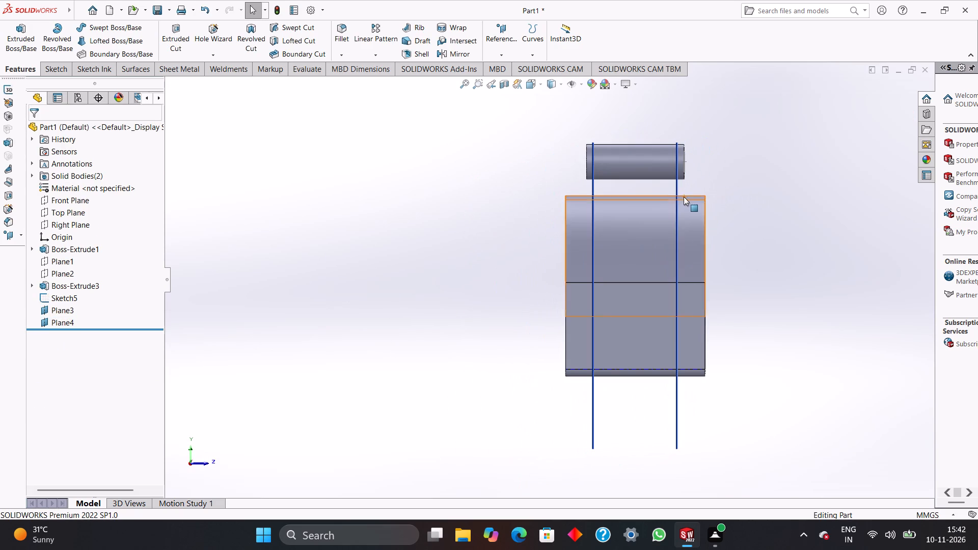
{"action": "key", "text": "ctrl+8"}
{"action": "key", "text": "ctrl+8"}
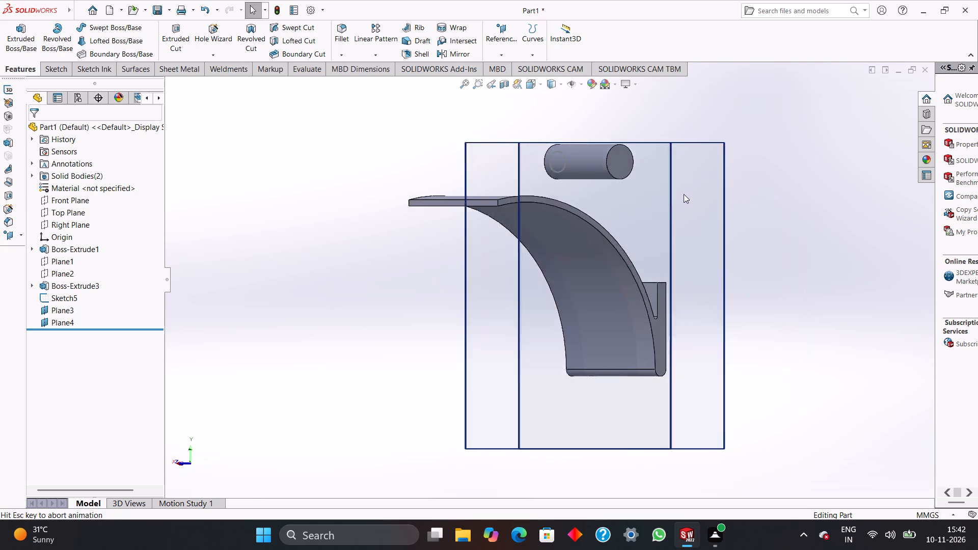
{"action": "key", "text": "ctrl+7"}
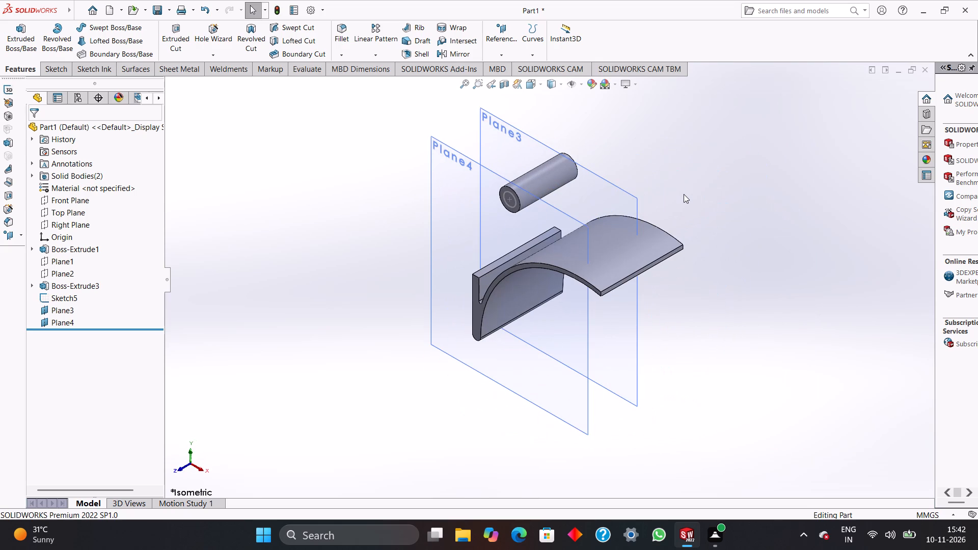
{"action": "key", "text": "ctrl+9"}
{"action": "key", "text": "ctrl+9"}
{"action": "key", "text": "ctrl+6"}
{"action": "key", "text": "ctrl+5"}
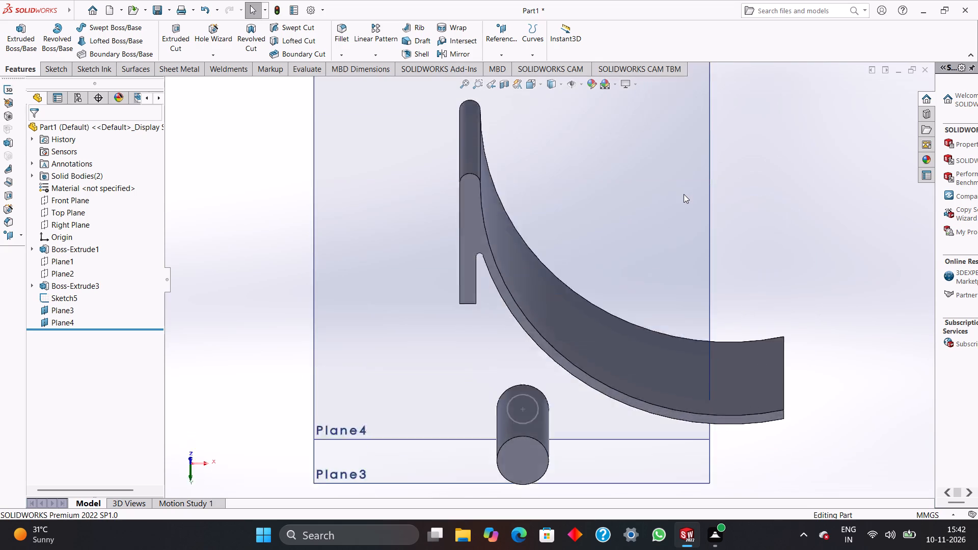
{"action": "key", "text": "ctrl+4"}
{"action": "key", "text": "3"}
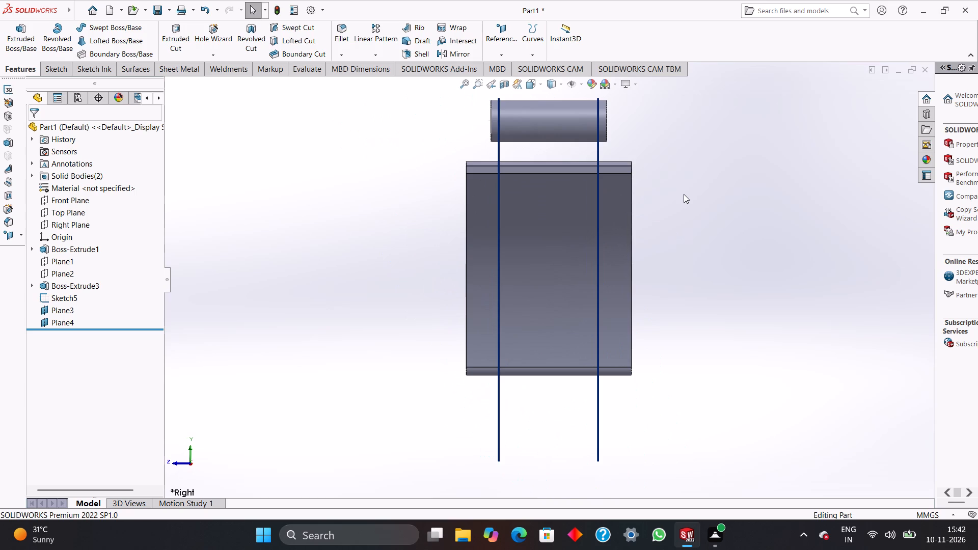
{"action": "key", "text": "ctrl+8"}
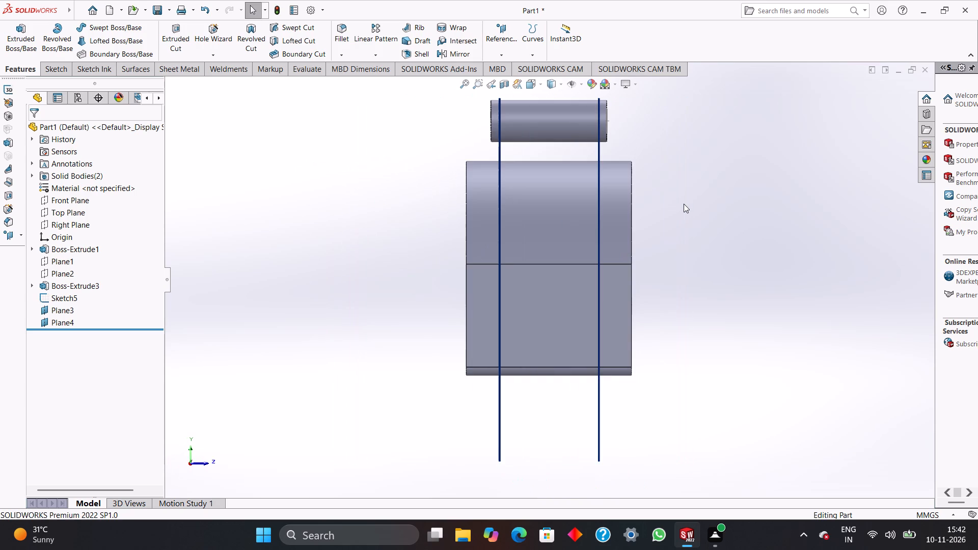
{"action": "middle_click_drag", "start_coordinate": [445, 251], "coordinate": [494, 262]}
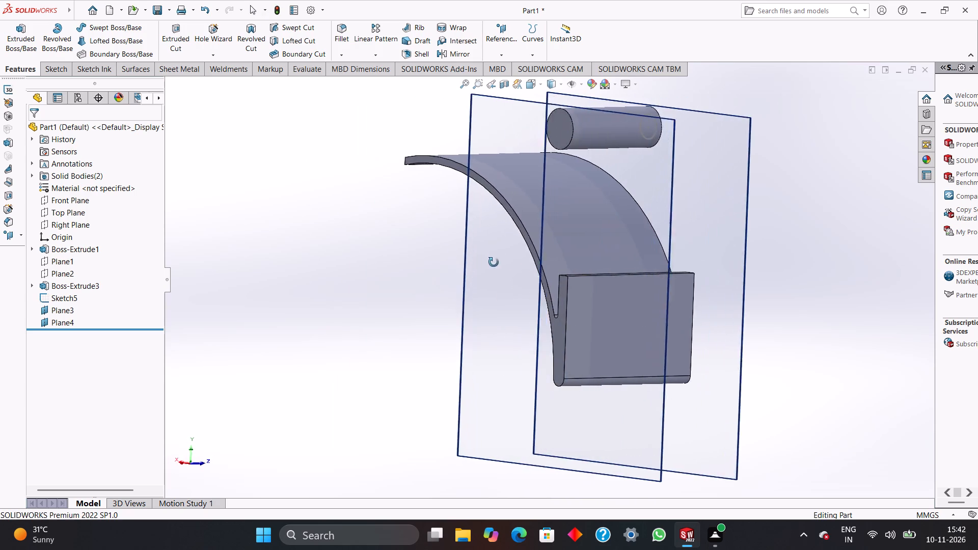
{"action": "middle_click_drag", "start_coordinate": [494, 262], "coordinate": [324, 254]}
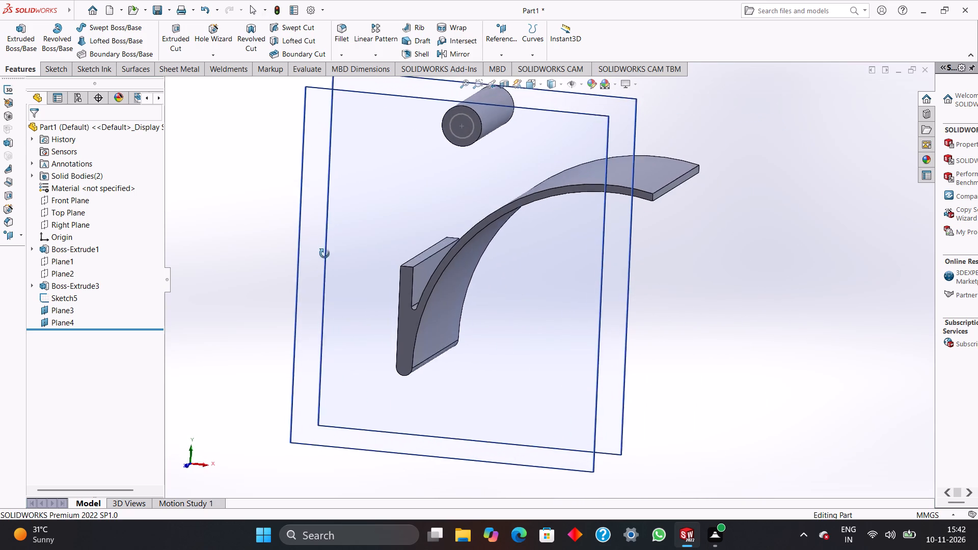
{"action": "middle_click_drag", "start_coordinate": [324, 254], "coordinate": [336, 257]}
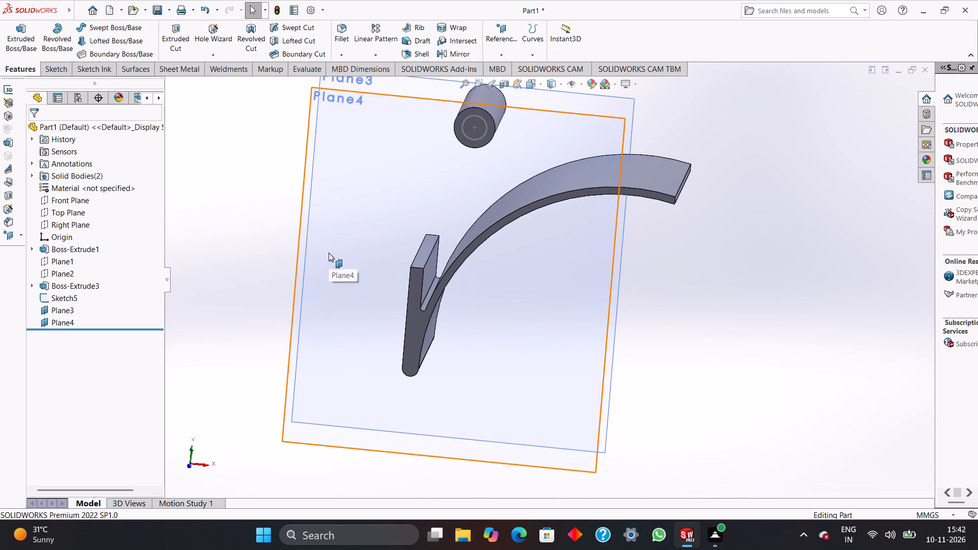
{"action": "key", "text": "ctrl+y"}
{"action": "key", "text": "ctrl+8"}
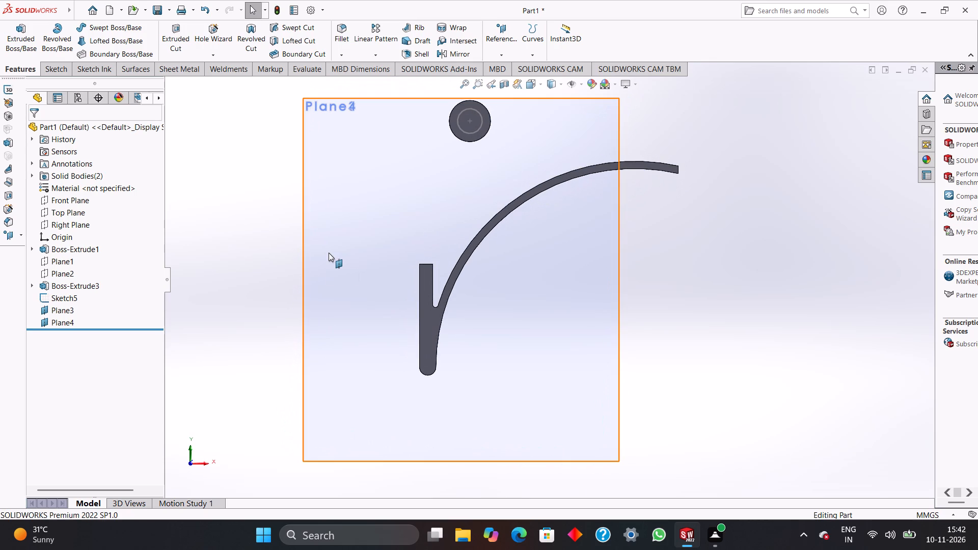
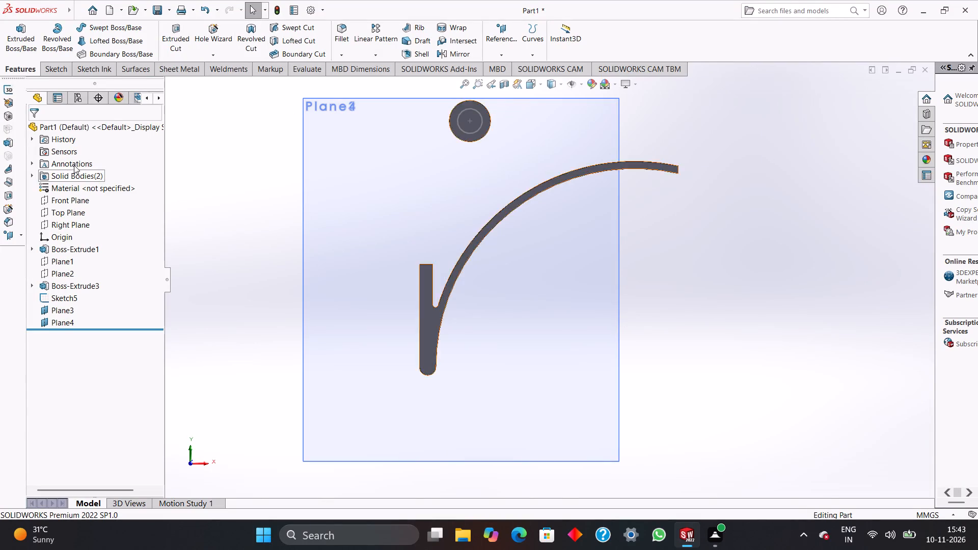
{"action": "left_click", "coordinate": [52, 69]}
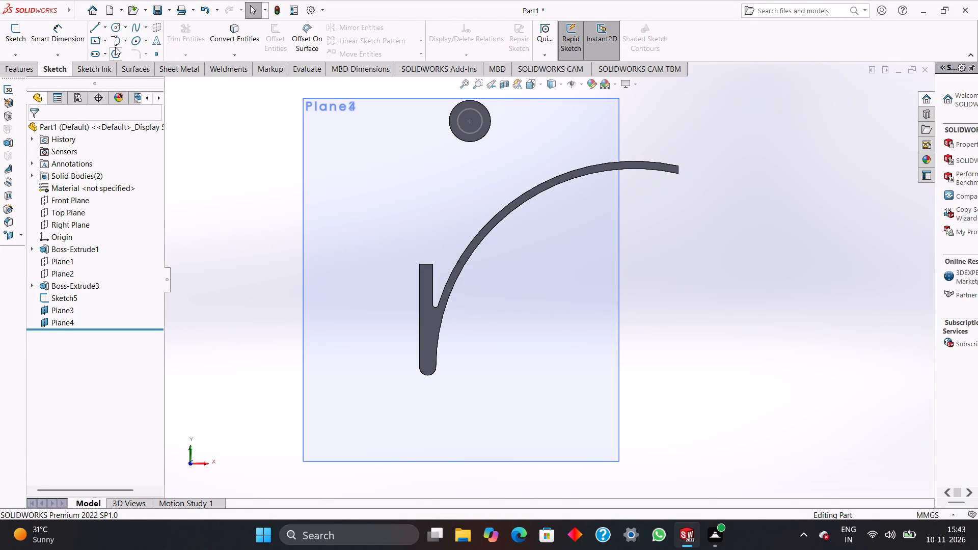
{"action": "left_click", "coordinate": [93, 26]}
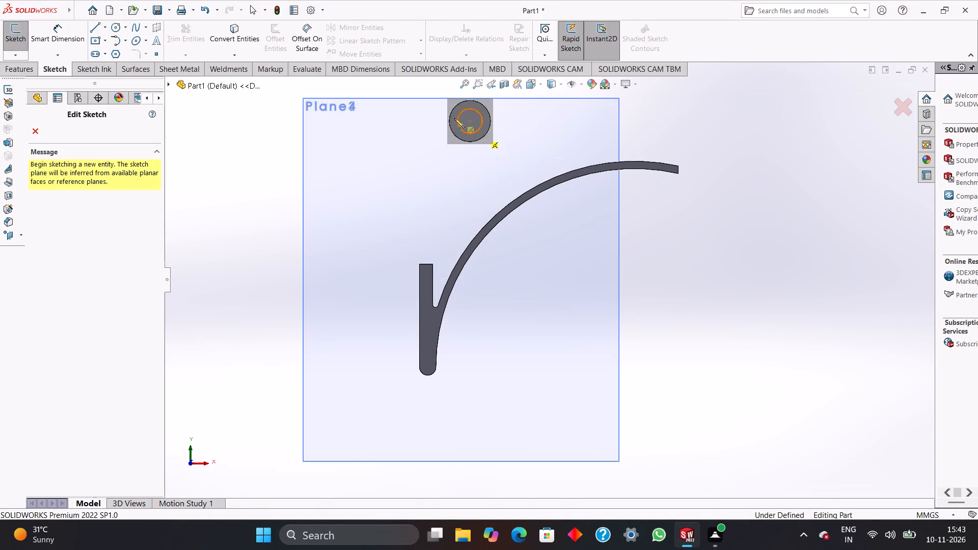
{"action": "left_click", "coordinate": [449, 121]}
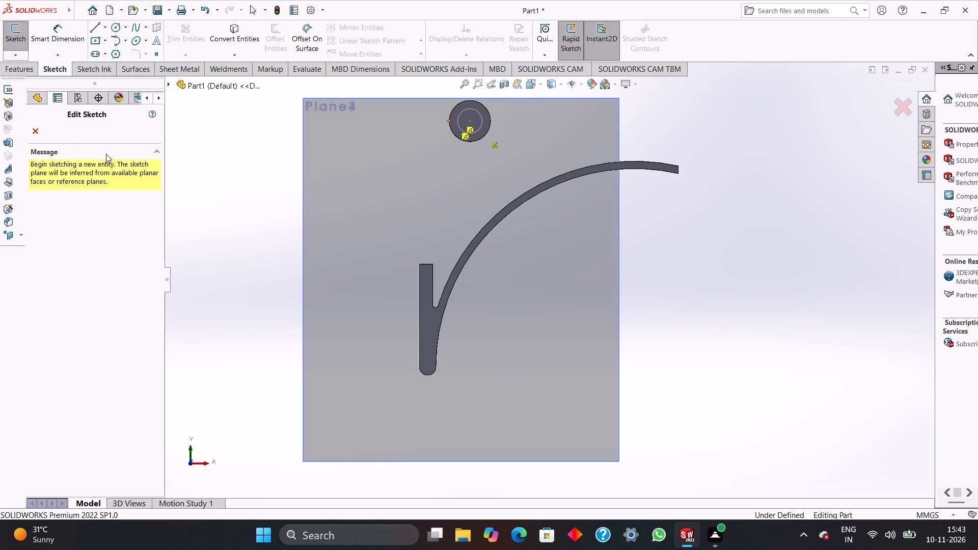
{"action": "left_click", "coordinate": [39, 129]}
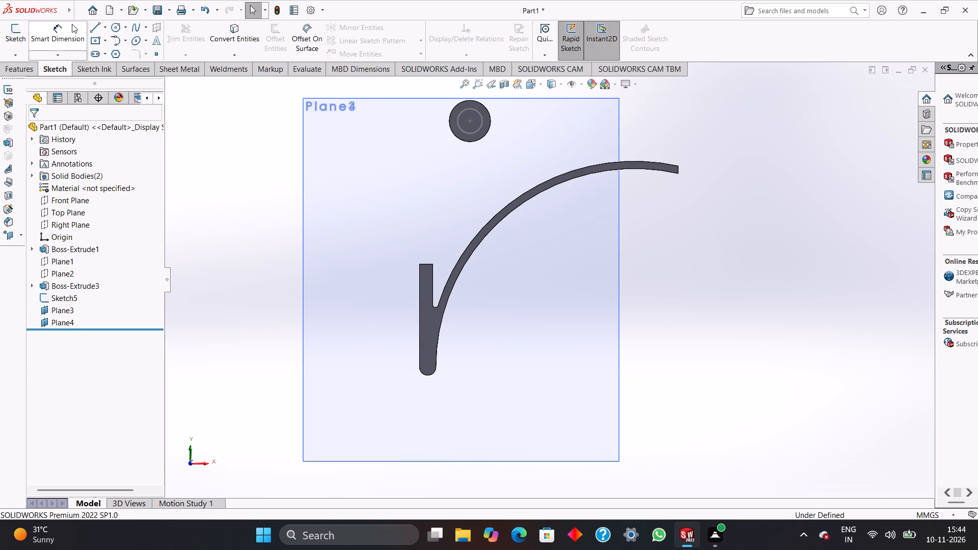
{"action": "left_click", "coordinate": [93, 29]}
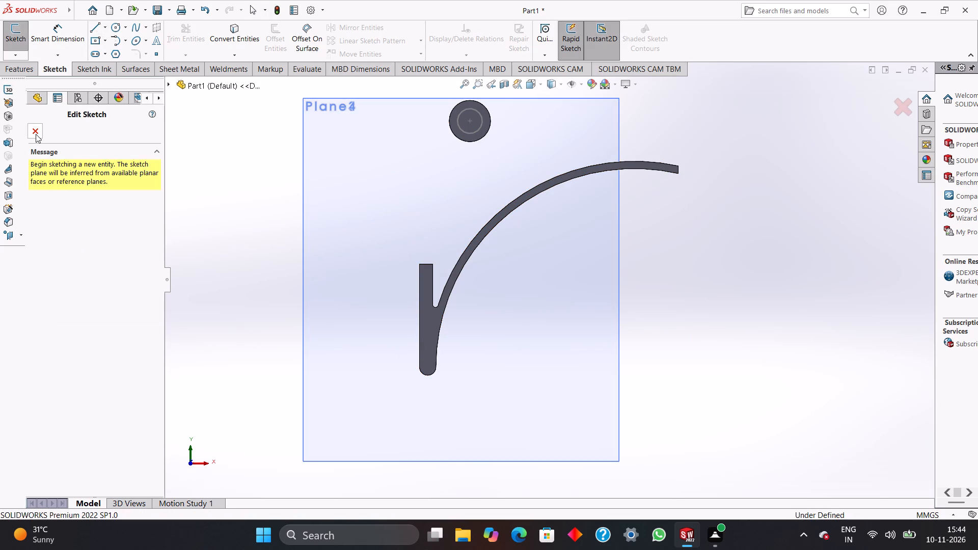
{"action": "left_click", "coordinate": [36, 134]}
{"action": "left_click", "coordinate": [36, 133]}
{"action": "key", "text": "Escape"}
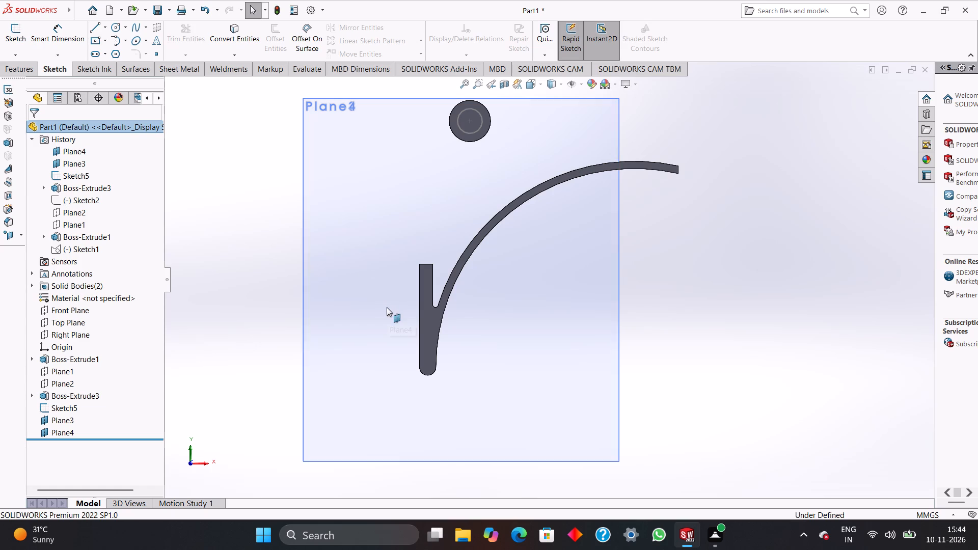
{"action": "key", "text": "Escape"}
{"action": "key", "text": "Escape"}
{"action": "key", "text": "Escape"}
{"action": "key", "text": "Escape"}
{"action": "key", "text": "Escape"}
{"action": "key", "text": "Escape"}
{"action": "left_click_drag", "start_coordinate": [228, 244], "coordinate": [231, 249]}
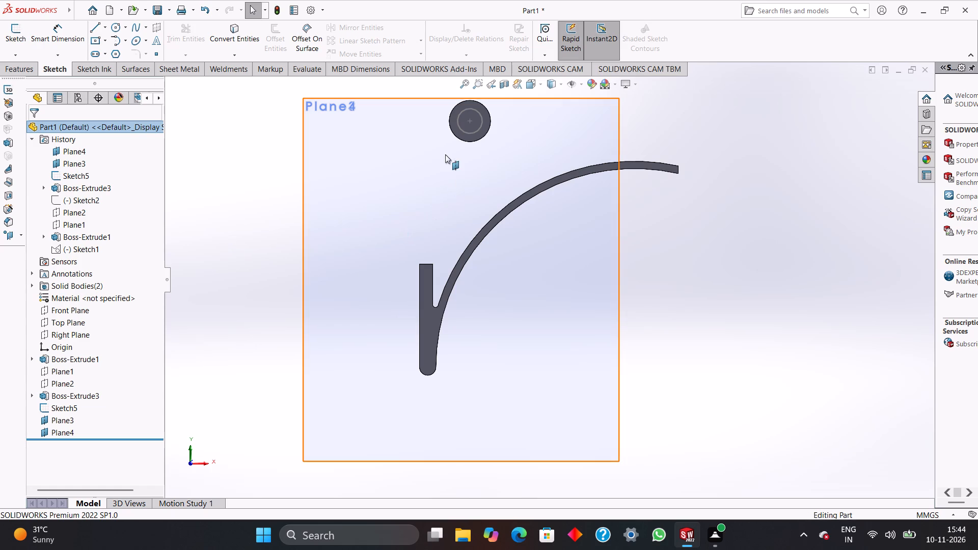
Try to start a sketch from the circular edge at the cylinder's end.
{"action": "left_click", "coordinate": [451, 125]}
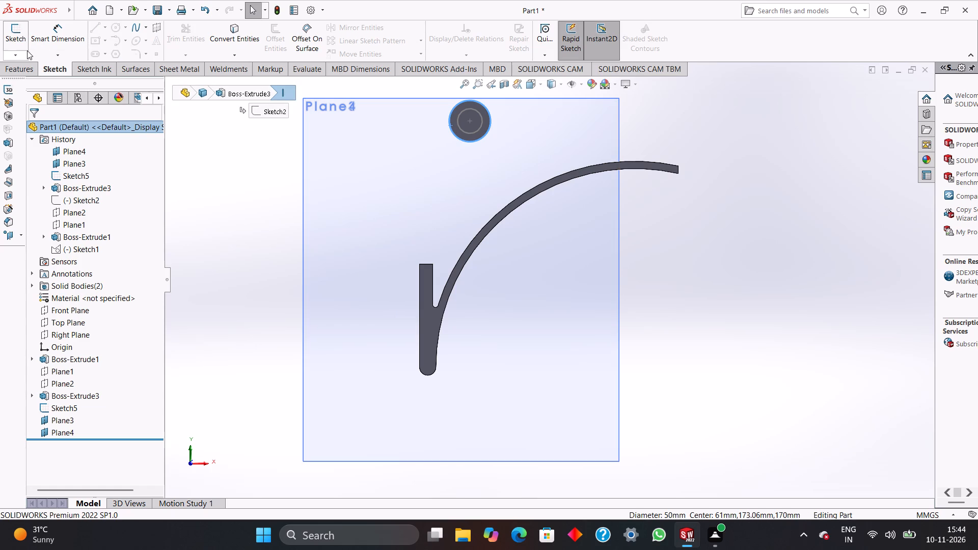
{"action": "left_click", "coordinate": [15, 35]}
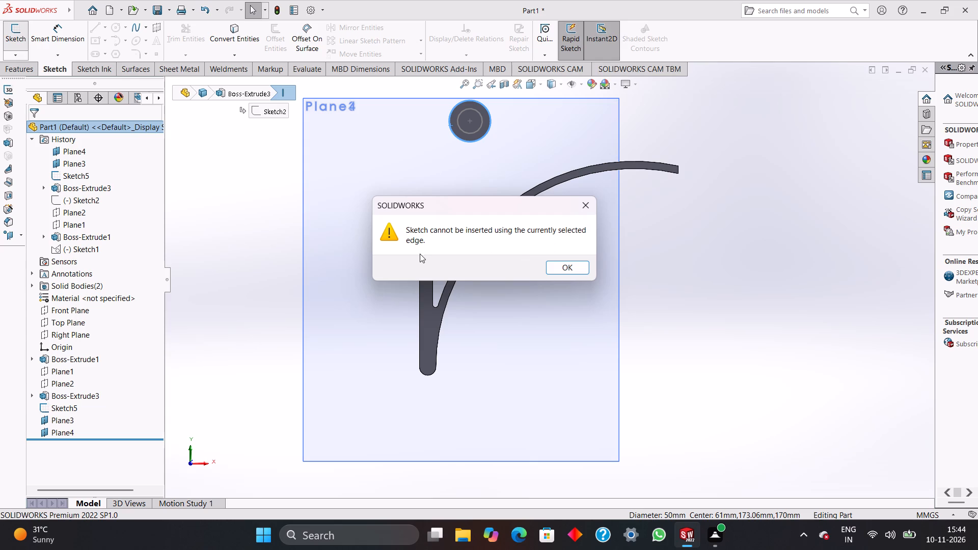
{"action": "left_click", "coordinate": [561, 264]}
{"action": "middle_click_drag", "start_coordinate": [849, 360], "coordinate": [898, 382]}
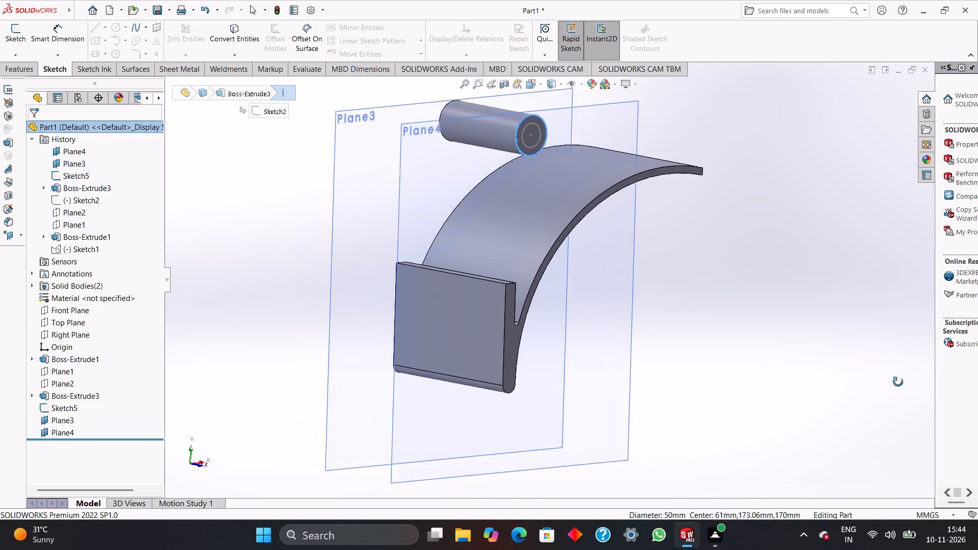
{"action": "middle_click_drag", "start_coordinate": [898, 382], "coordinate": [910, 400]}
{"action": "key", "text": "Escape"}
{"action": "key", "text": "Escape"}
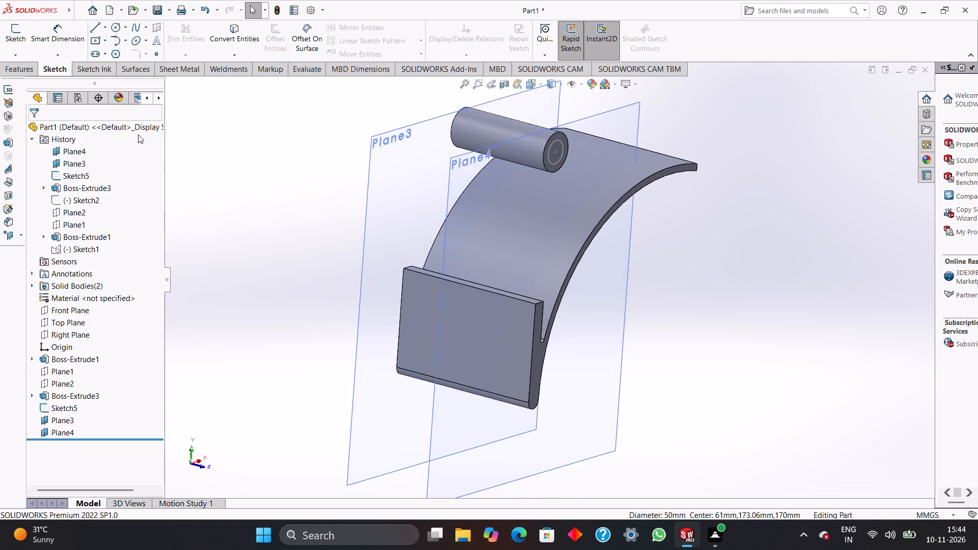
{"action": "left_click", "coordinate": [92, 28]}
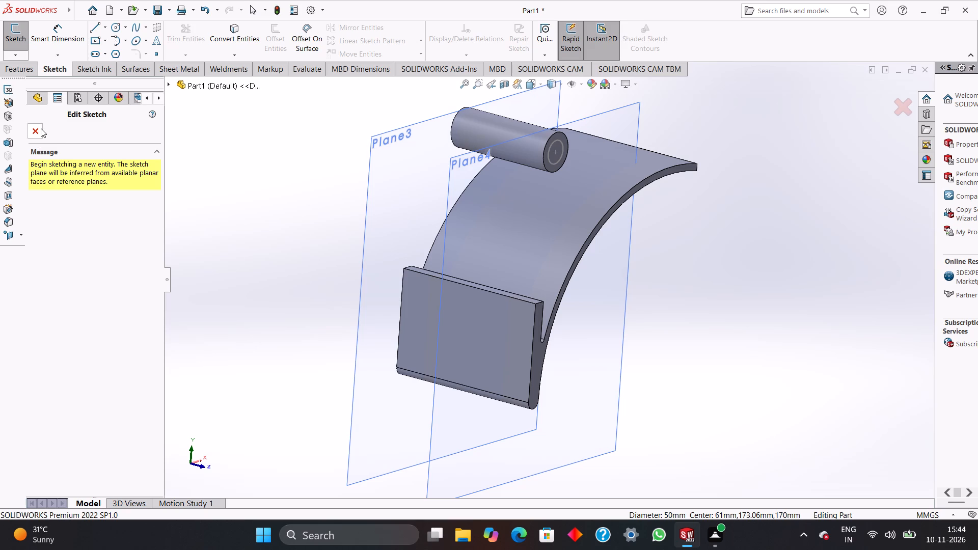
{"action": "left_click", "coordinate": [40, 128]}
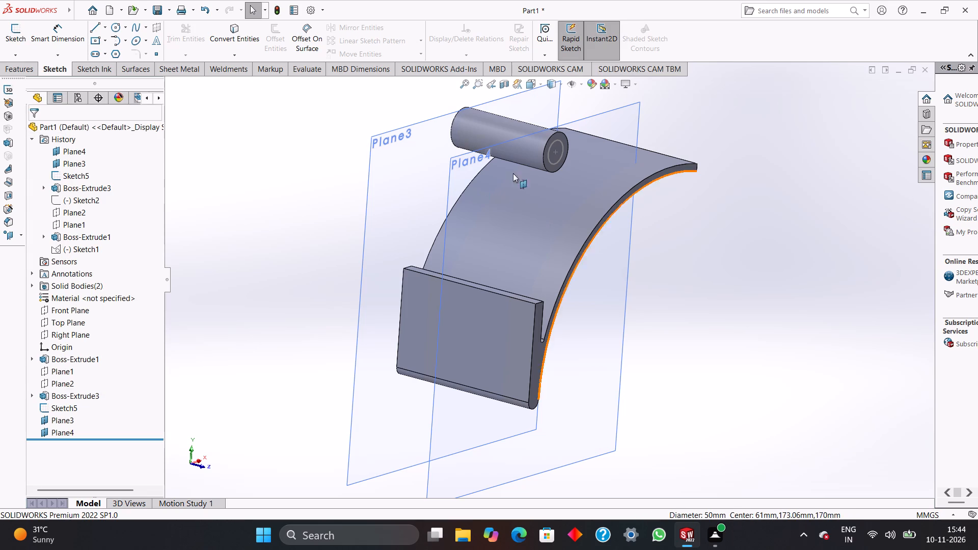
Sketch on Plane3 a vertical line about 173 mm long from the cylinder's leg-side edge down to the level of the upright leg's top.
{"action": "left_click", "coordinate": [63, 420]}
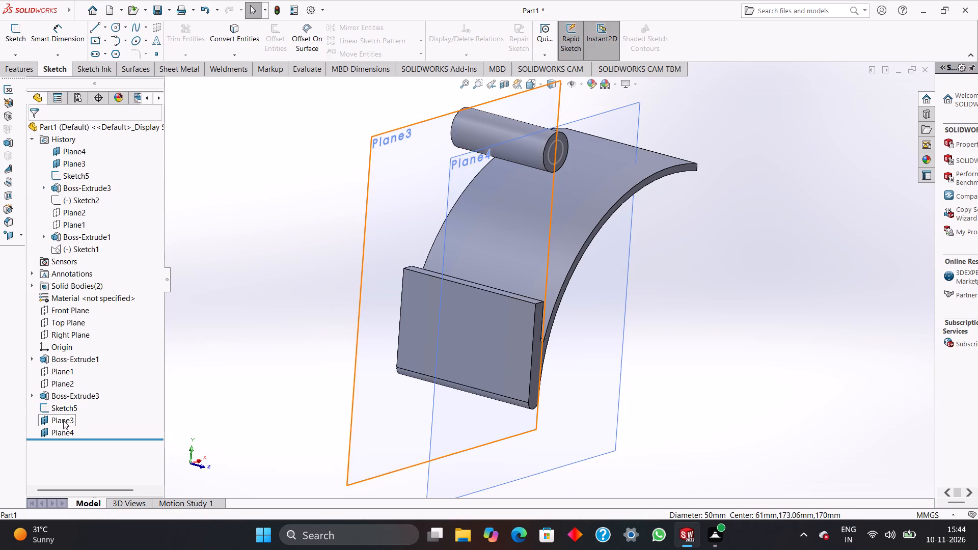
{"action": "left_click", "coordinate": [94, 26]}
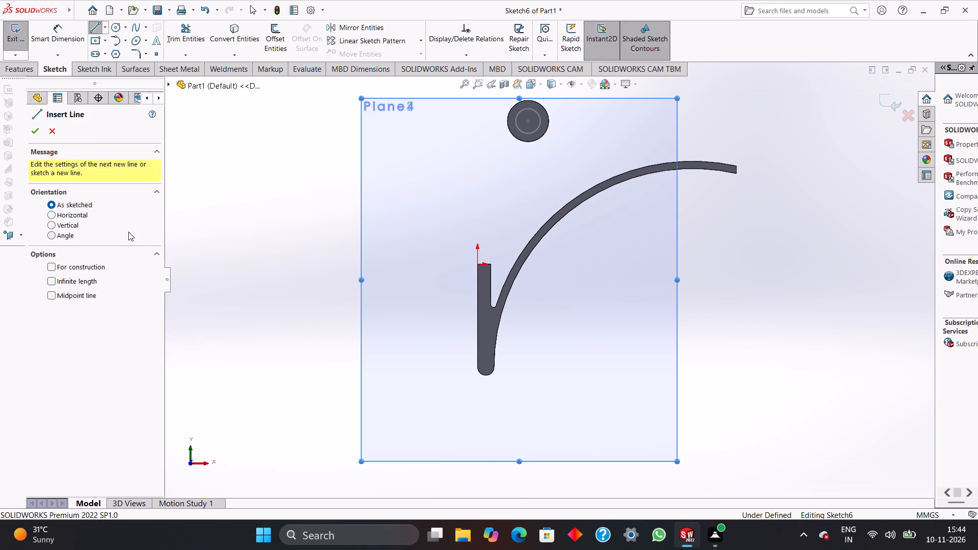
{"action": "left_click", "coordinate": [508, 122]}
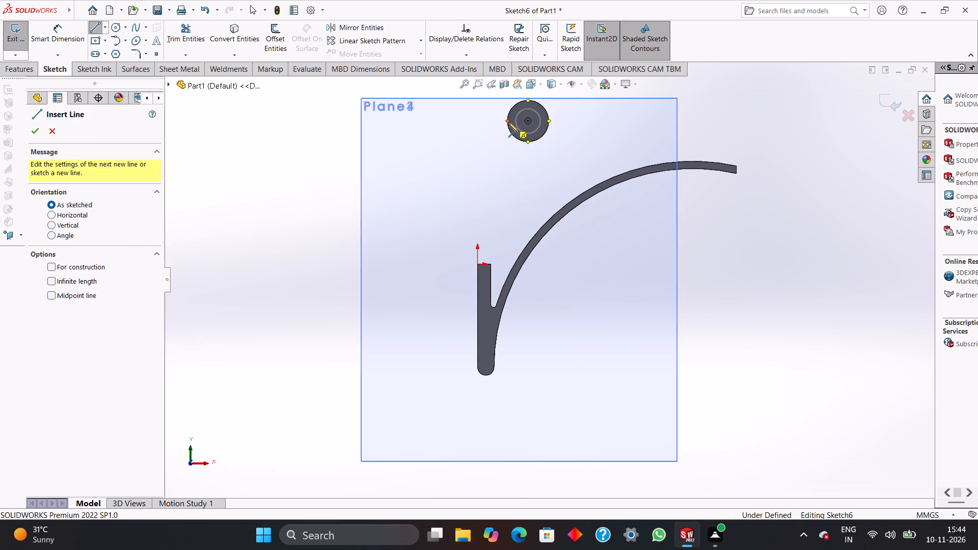
{"action": "left_click", "coordinate": [506, 264]}
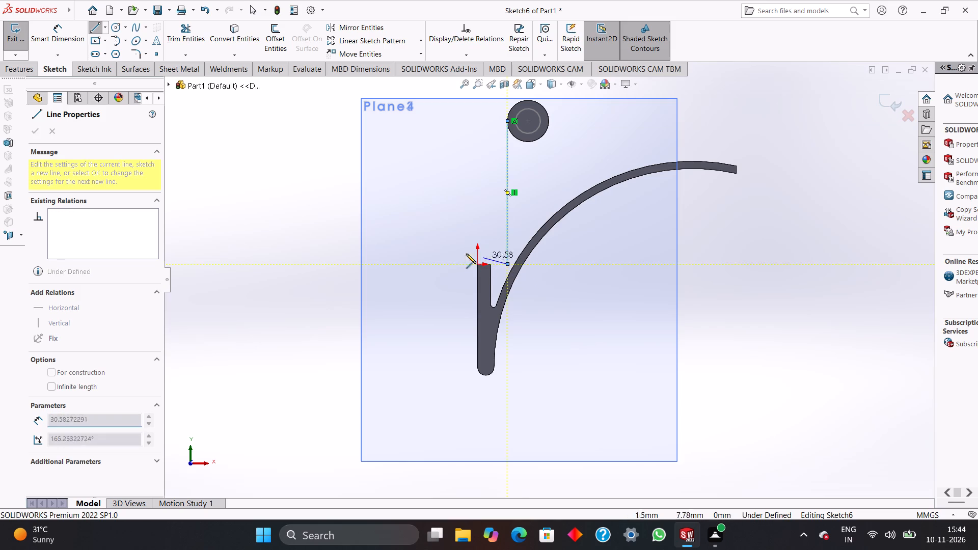
{"action": "right_click_drag", "start_coordinate": [415, 255], "coordinate": [421, 168]}
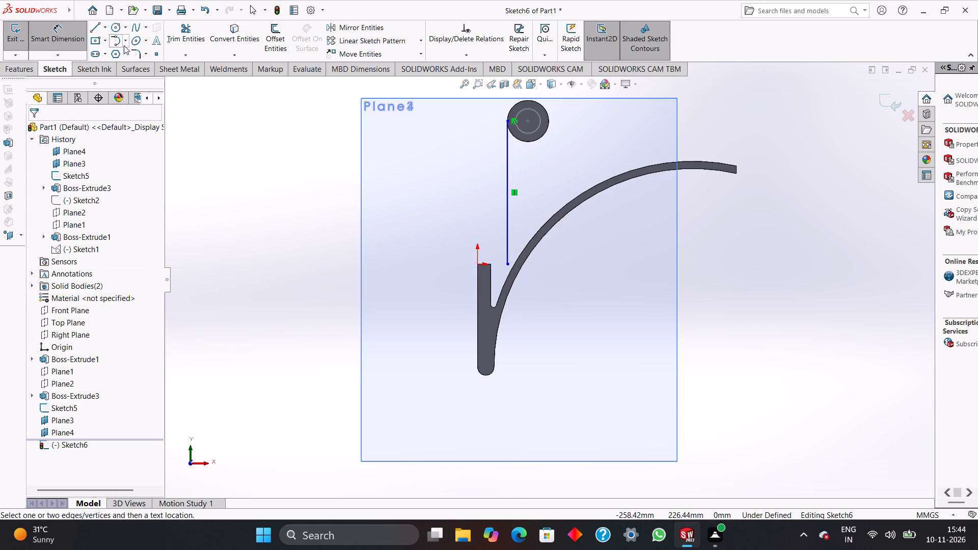
Add a 180° tangent arc of radius 10 mm from the line's lower end to the inner top corner of the upright leg.
{"action": "left_click", "coordinate": [118, 40]}
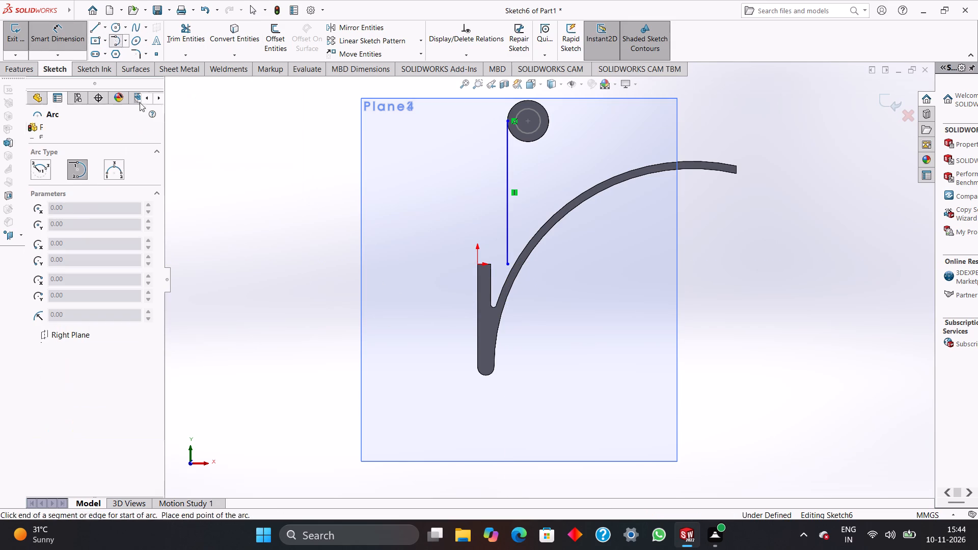
{"action": "left_click", "coordinate": [506, 264]}
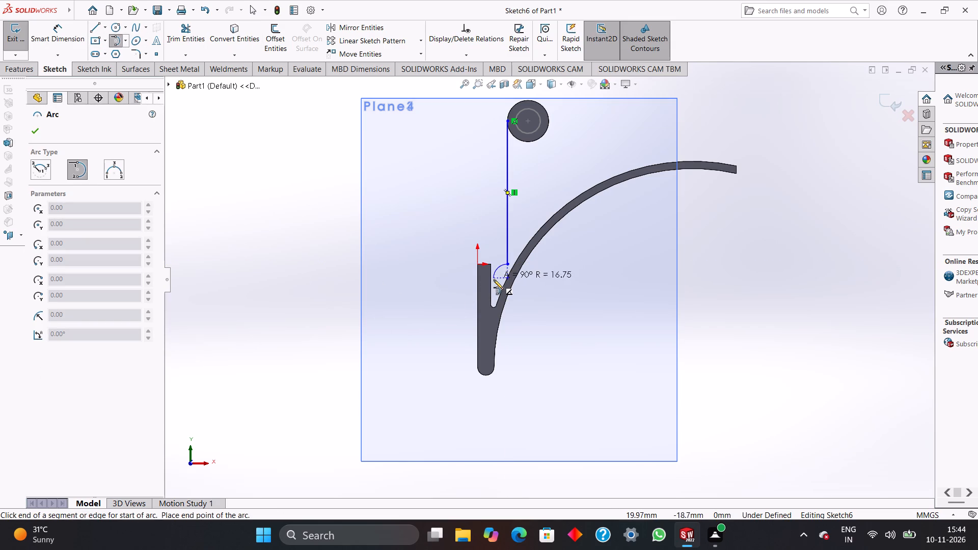
{"action": "left_click", "coordinate": [491, 265]}
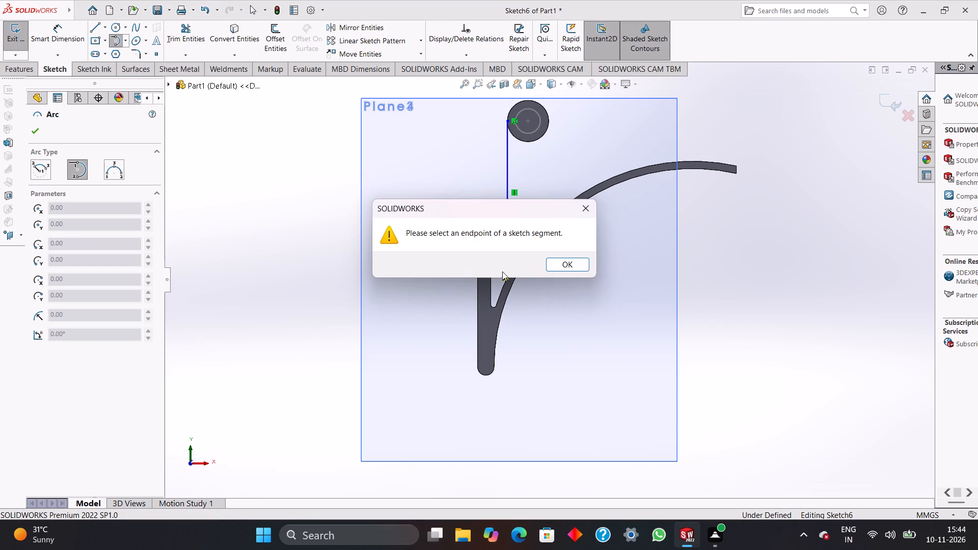
{"action": "left_click", "coordinate": [550, 267]}
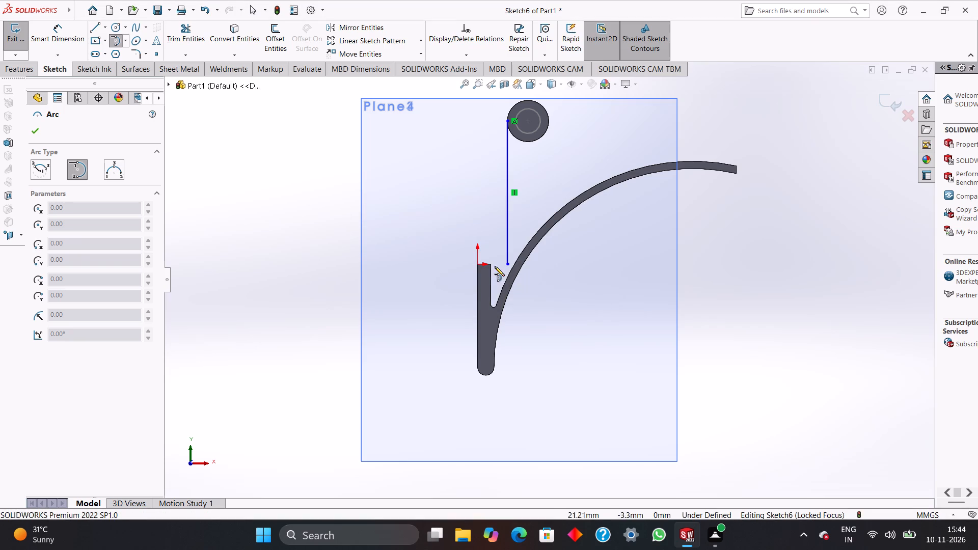
{"action": "left_click", "coordinate": [507, 265]}
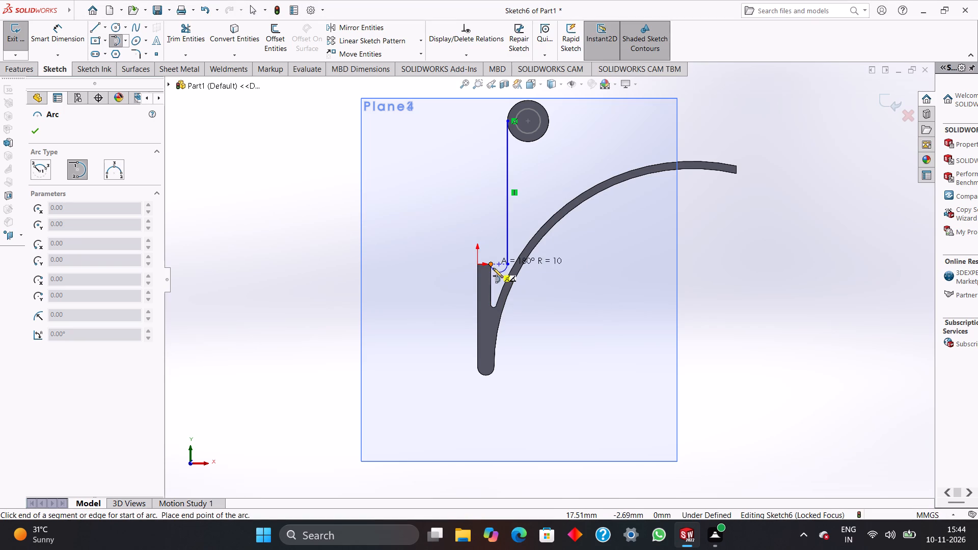
{"action": "left_click", "coordinate": [490, 264]}
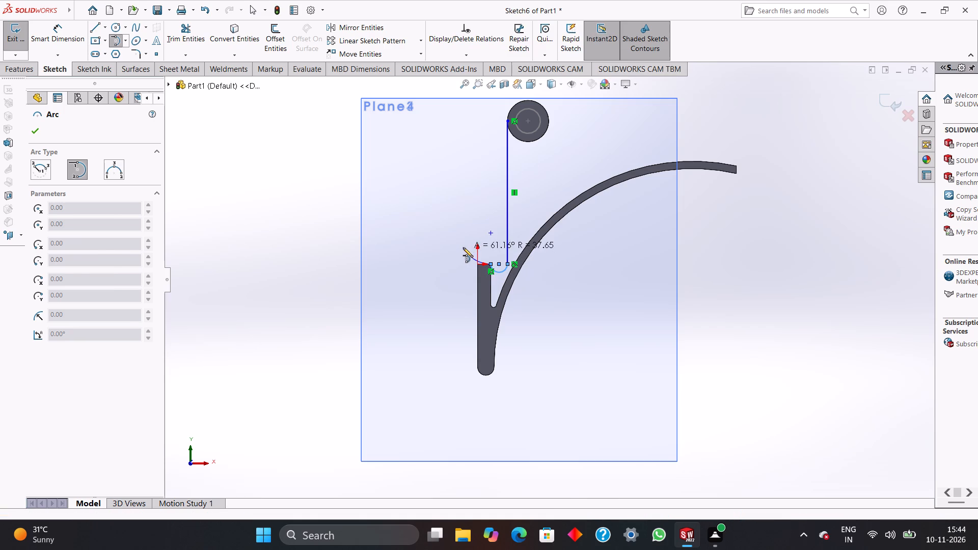
{"action": "key", "text": "Escape"}
{"action": "middle_click_drag", "start_coordinate": [429, 274], "coordinate": [489, 356]}
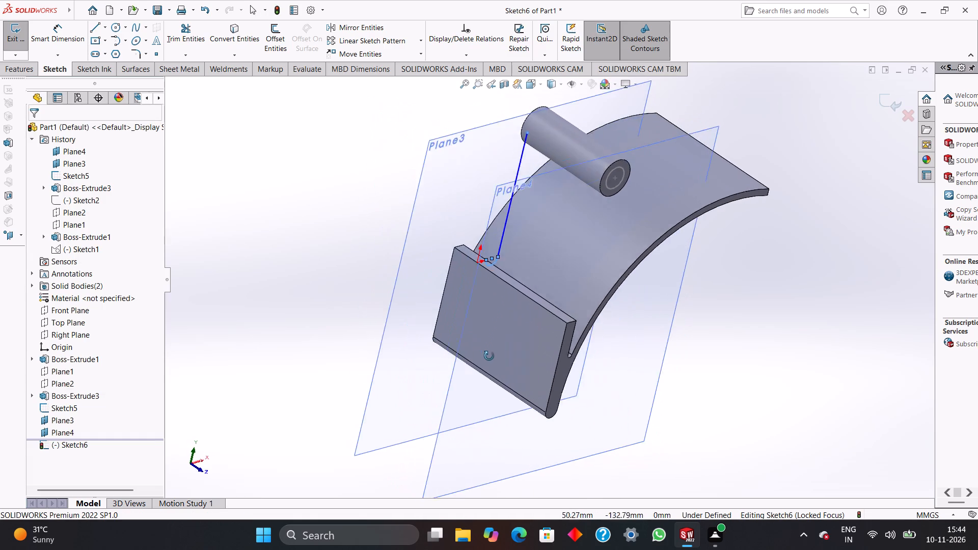
{"action": "middle_click_drag", "start_coordinate": [489, 356], "coordinate": [514, 368]}
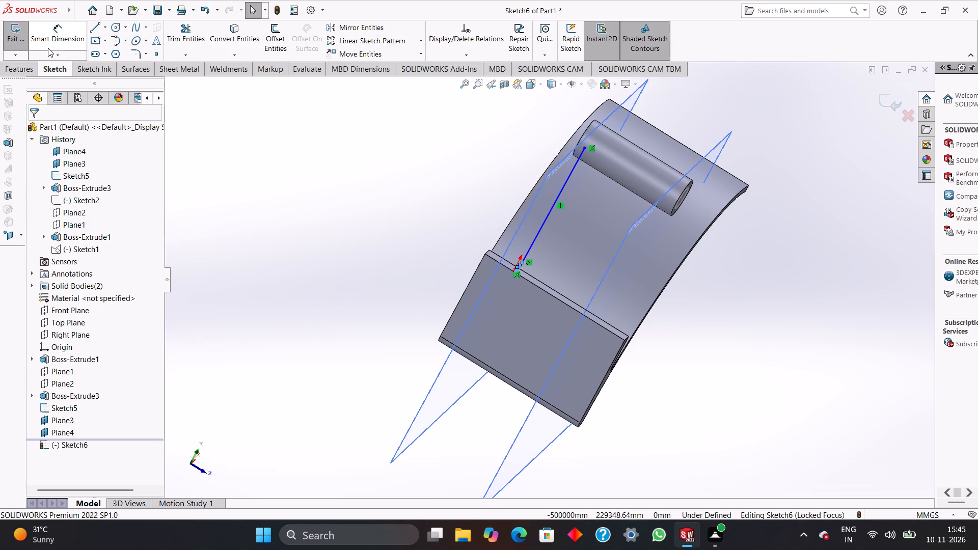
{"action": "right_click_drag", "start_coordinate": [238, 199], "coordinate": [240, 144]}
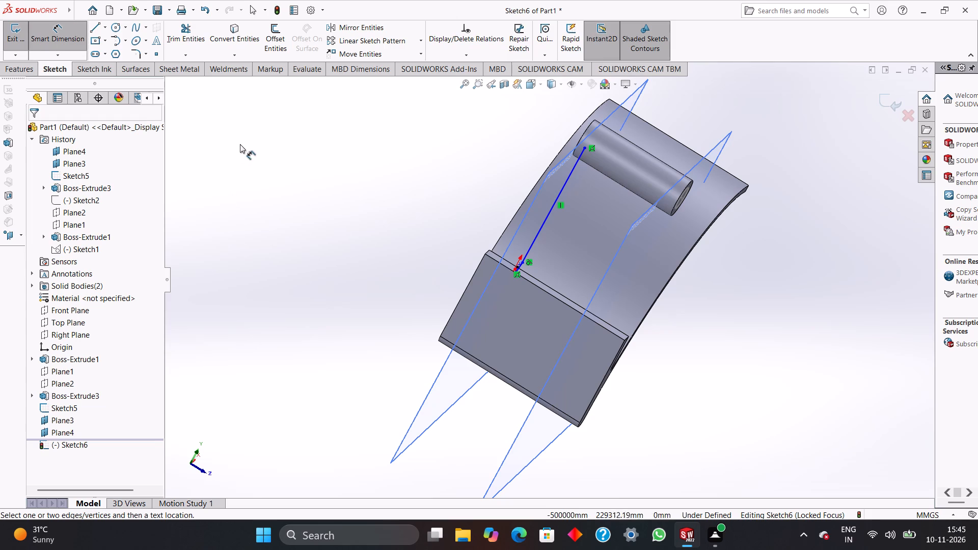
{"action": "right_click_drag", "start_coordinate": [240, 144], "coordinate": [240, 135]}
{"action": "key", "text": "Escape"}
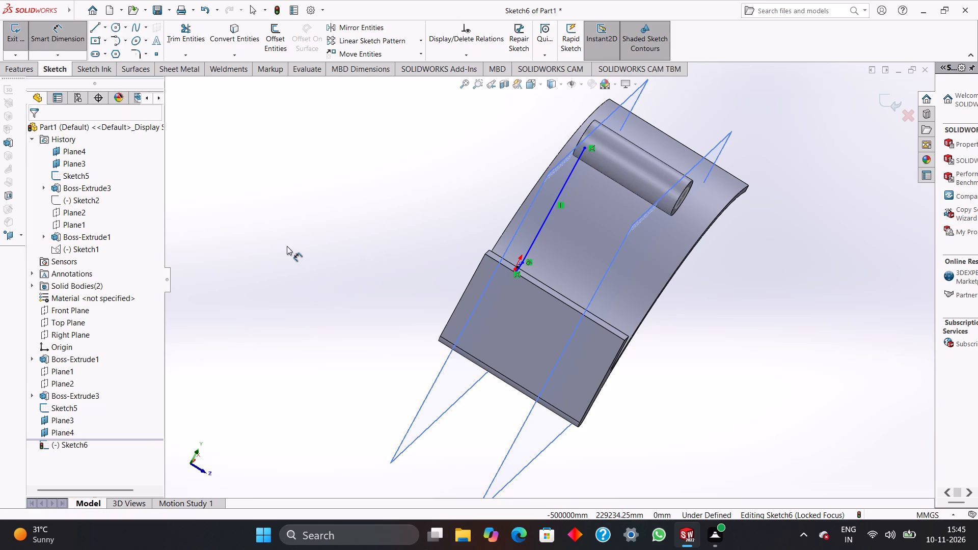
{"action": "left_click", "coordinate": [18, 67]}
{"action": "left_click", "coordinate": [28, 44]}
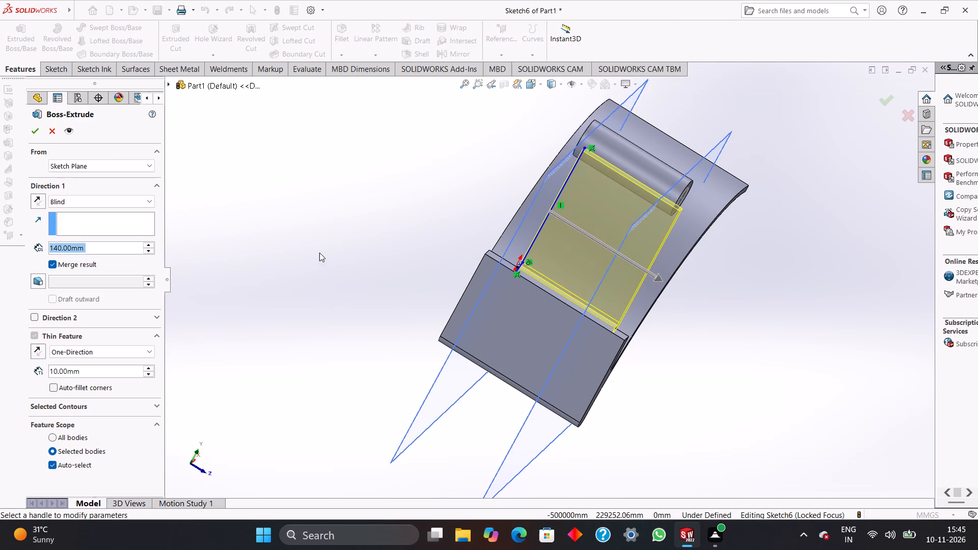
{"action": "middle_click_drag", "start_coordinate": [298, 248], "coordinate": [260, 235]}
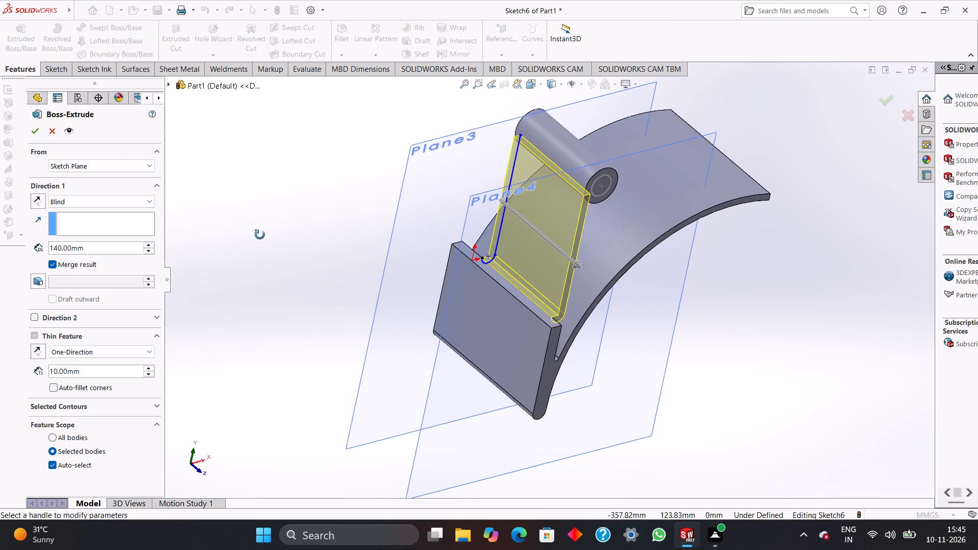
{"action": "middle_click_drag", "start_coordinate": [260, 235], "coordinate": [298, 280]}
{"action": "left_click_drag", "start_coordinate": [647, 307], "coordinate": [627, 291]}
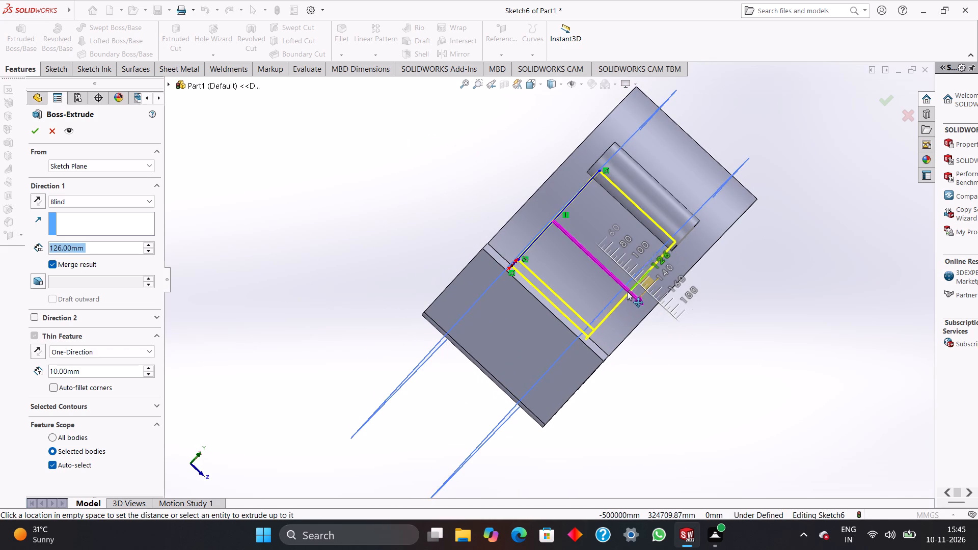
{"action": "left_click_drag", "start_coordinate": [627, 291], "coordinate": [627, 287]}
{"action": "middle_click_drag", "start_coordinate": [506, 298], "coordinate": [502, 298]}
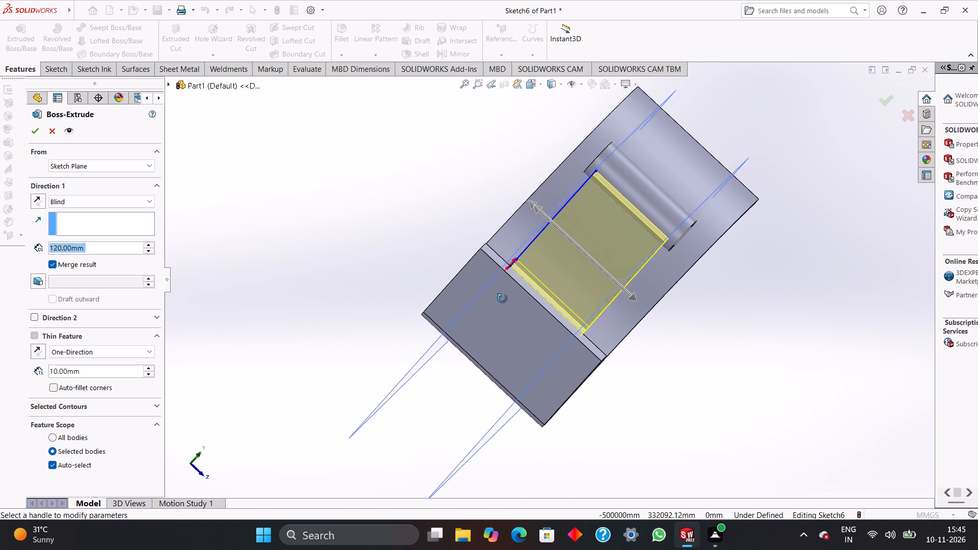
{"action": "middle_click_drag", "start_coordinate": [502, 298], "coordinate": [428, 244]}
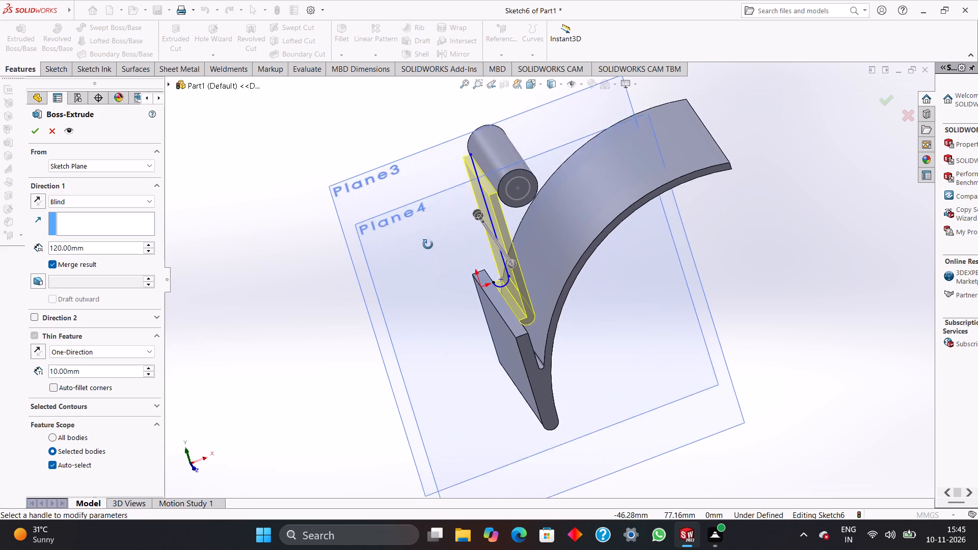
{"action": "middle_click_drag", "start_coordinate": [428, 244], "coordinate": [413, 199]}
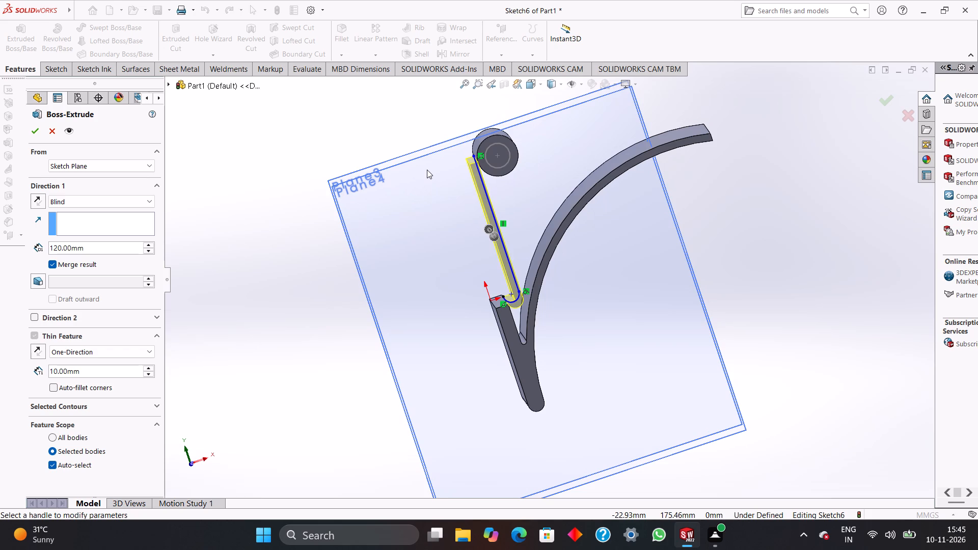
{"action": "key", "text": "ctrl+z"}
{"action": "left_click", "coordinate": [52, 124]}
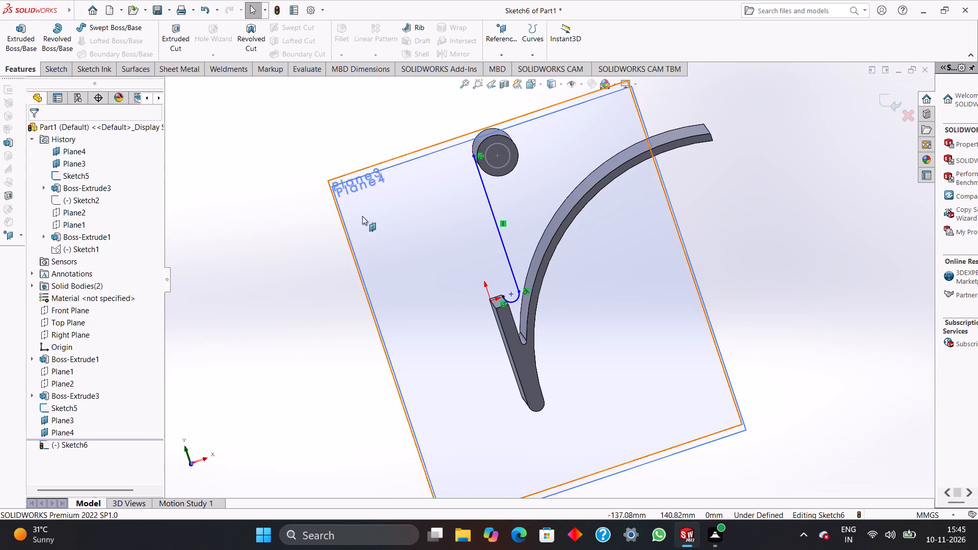
Move the vertical line's upper endpoint along the cylinder's circular edge towards its underside, entering 50 for its X coordinate.
{"action": "left_click_drag", "start_coordinate": [474, 156], "coordinate": [483, 170]}
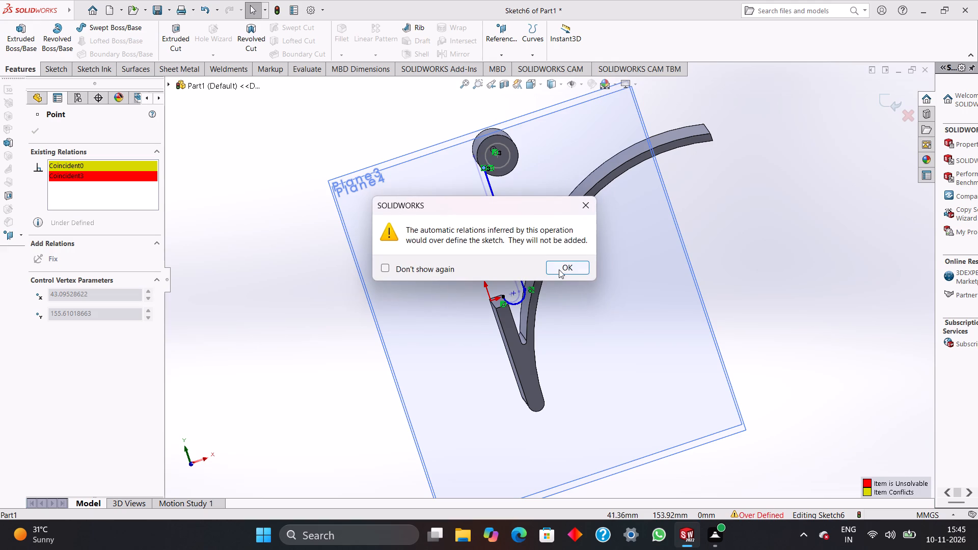
{"action": "left_click", "coordinate": [560, 269]}
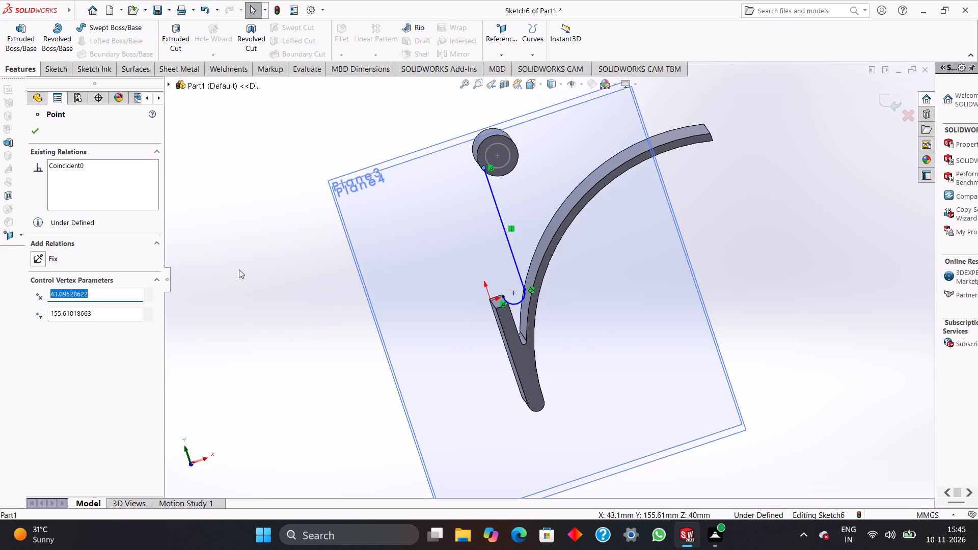
{"action": "middle_click_drag", "start_coordinate": [239, 270], "coordinate": [243, 203]}
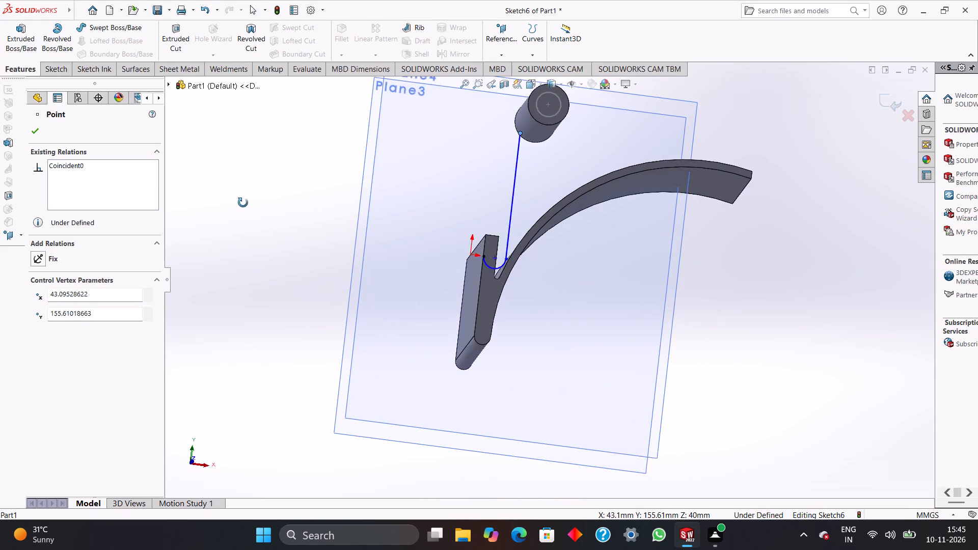
{"action": "middle_click_drag", "start_coordinate": [243, 203], "coordinate": [235, 225]}
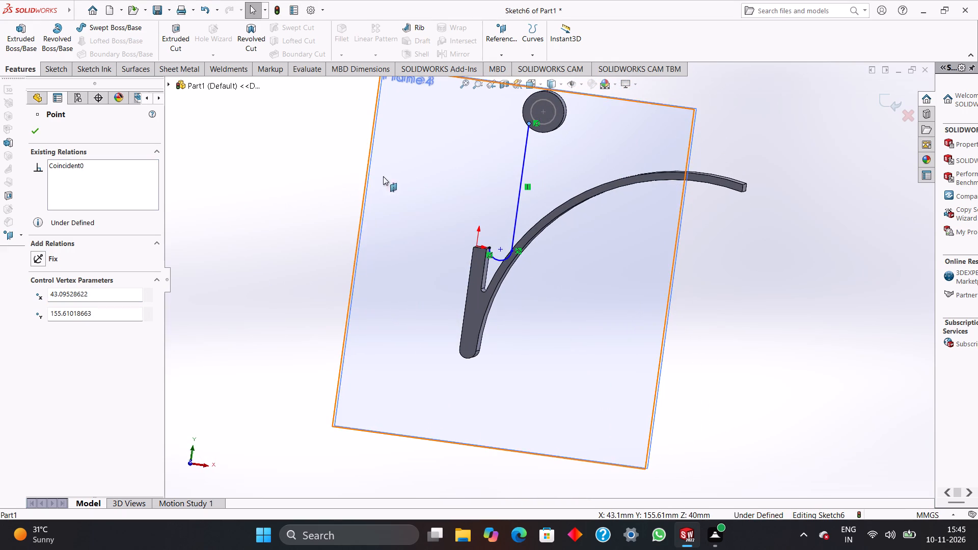
{"action": "middle_click_drag", "start_coordinate": [358, 183], "coordinate": [387, 191]}
{"action": "left_click", "coordinate": [519, 123]}
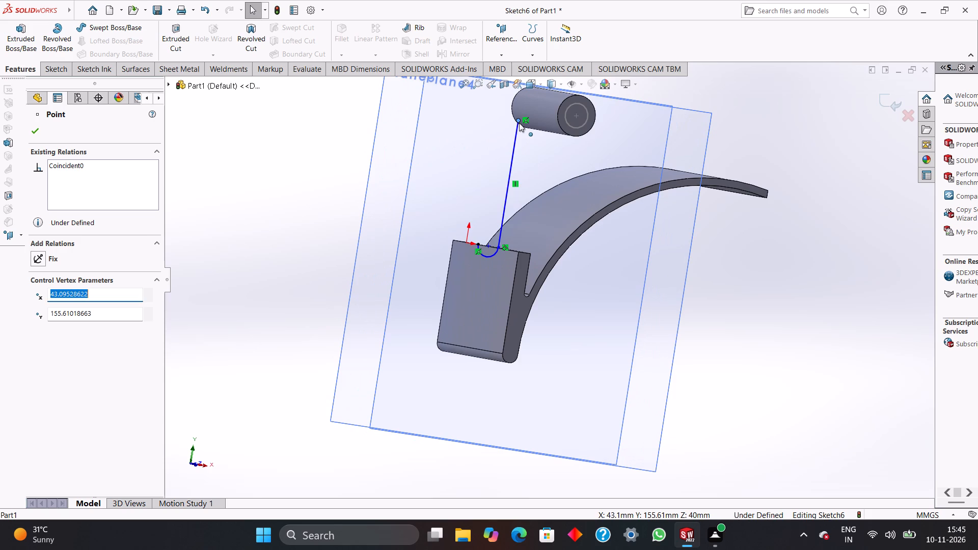
{"action": "left_click_drag", "start_coordinate": [518, 121], "coordinate": [521, 125]}
{"action": "left_click_drag", "start_coordinate": [521, 125], "coordinate": [524, 125]}
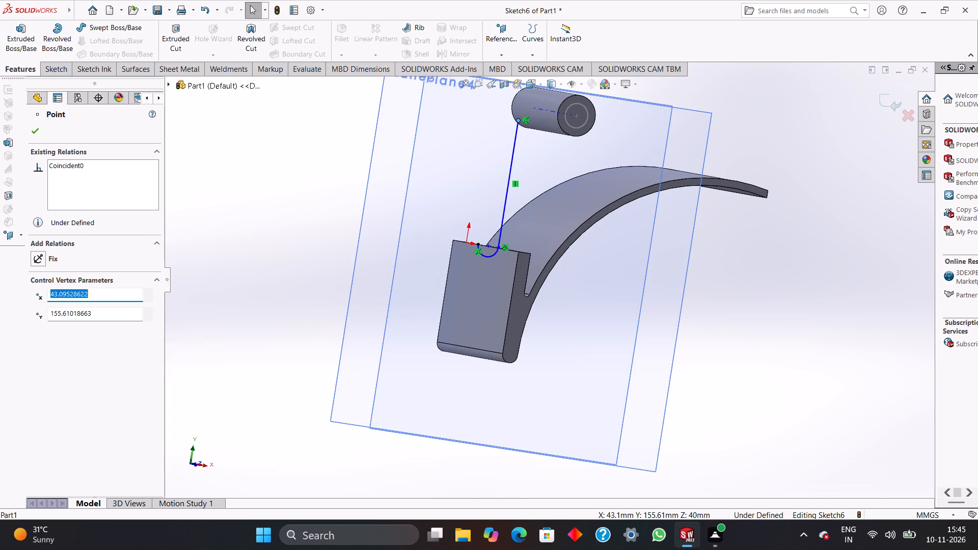
{"action": "double_click", "coordinate": [100, 295]}
{"action": "type", "text": "50"}
{"action": "key", "text": "Return"}
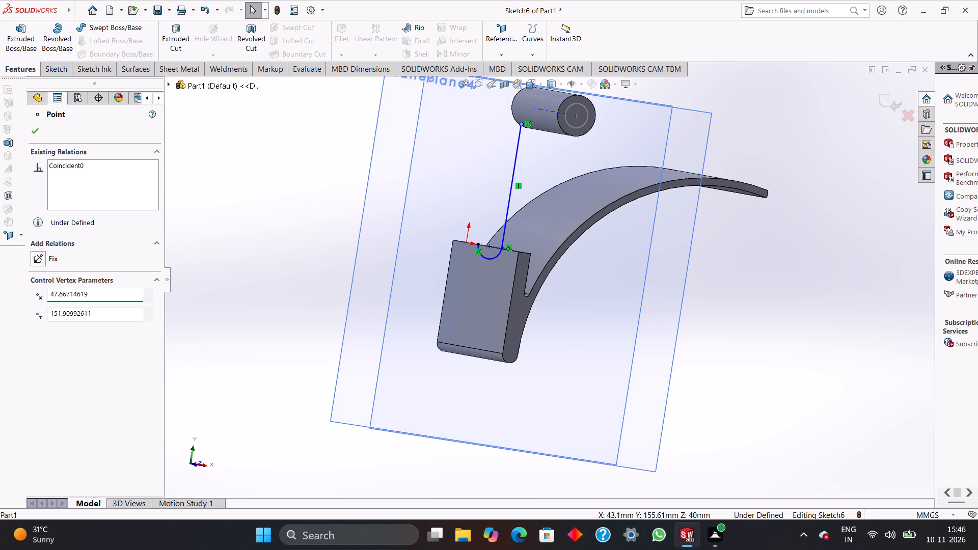
{"action": "key", "text": "Escape"}
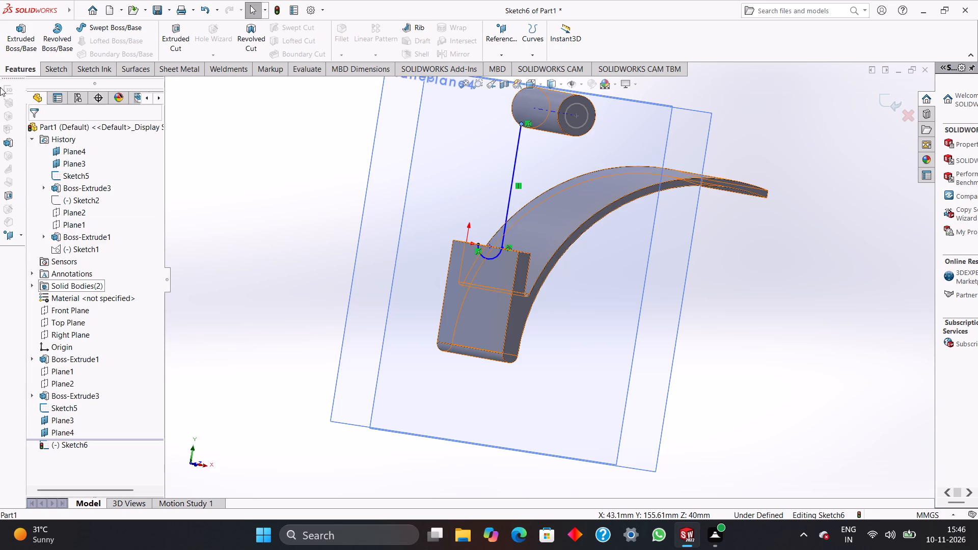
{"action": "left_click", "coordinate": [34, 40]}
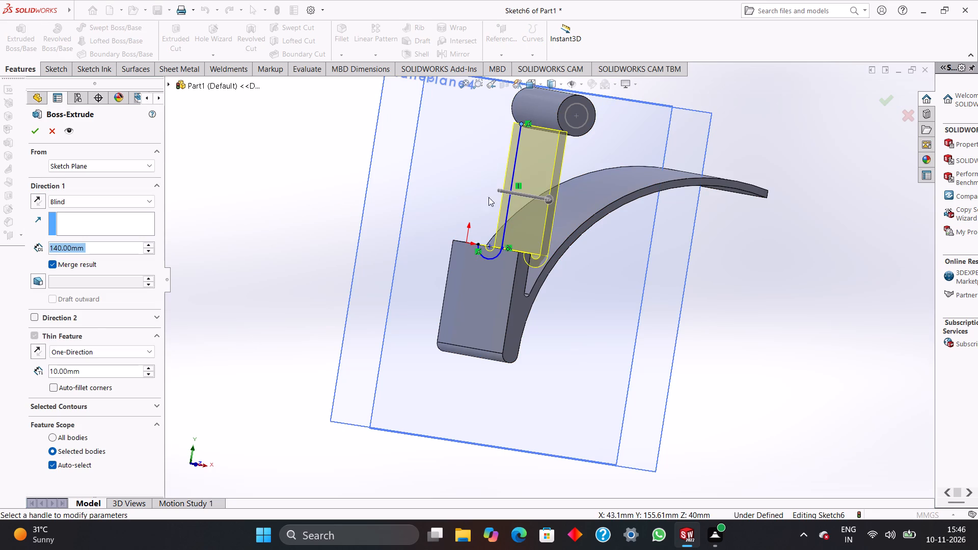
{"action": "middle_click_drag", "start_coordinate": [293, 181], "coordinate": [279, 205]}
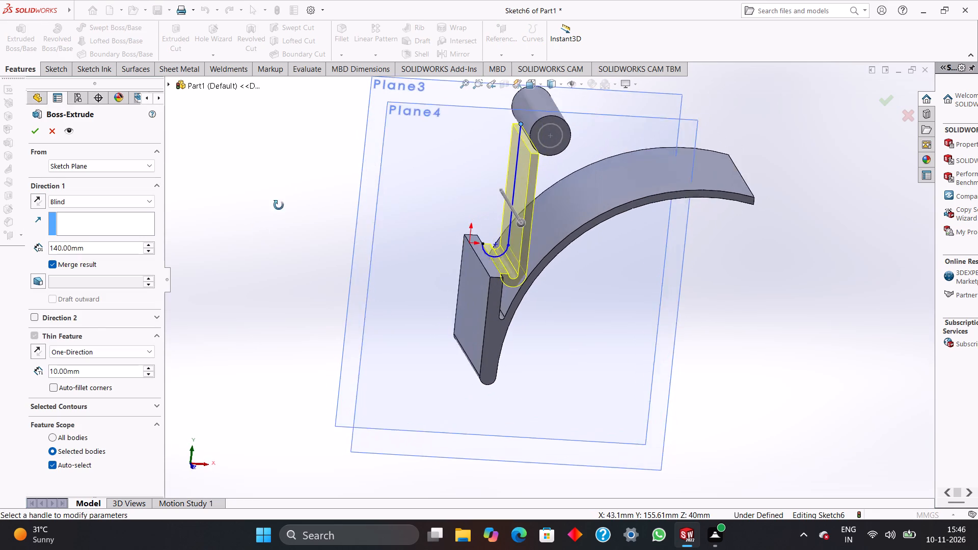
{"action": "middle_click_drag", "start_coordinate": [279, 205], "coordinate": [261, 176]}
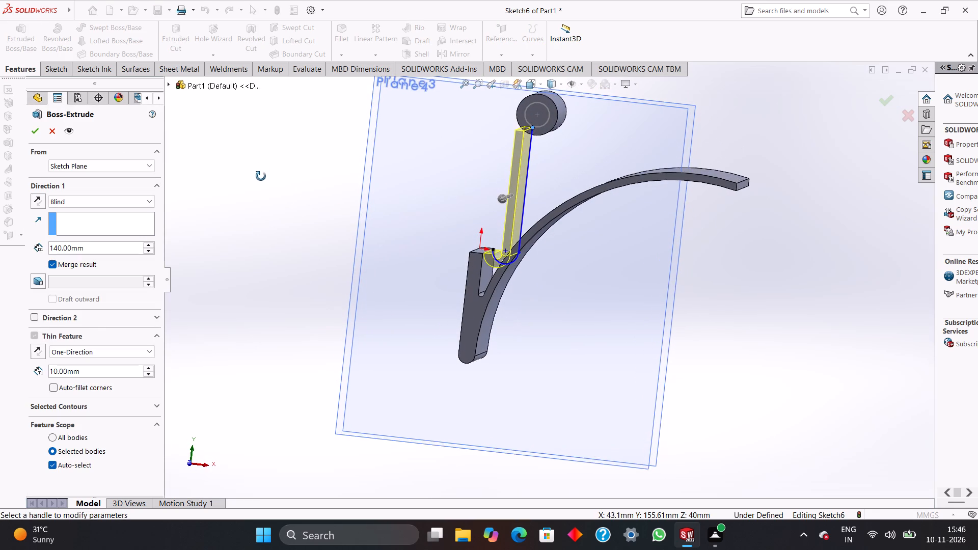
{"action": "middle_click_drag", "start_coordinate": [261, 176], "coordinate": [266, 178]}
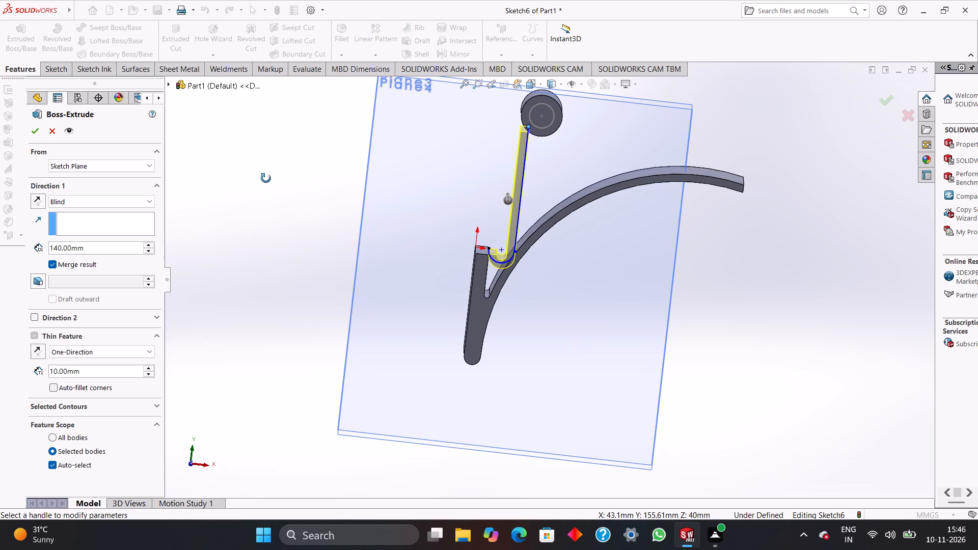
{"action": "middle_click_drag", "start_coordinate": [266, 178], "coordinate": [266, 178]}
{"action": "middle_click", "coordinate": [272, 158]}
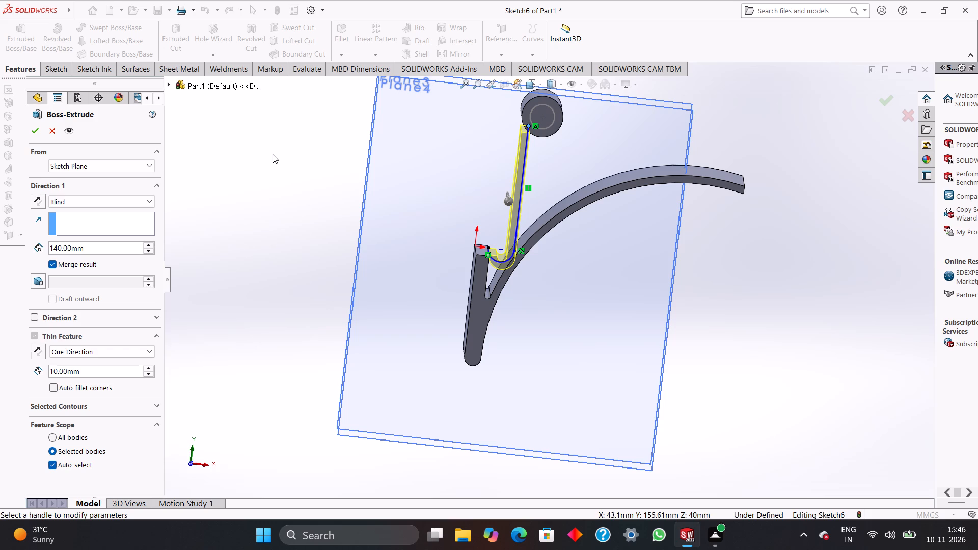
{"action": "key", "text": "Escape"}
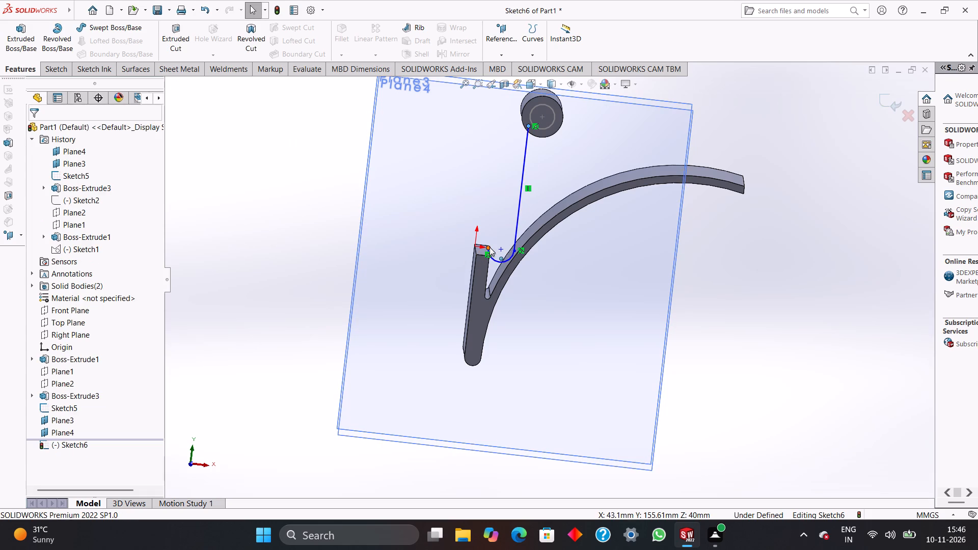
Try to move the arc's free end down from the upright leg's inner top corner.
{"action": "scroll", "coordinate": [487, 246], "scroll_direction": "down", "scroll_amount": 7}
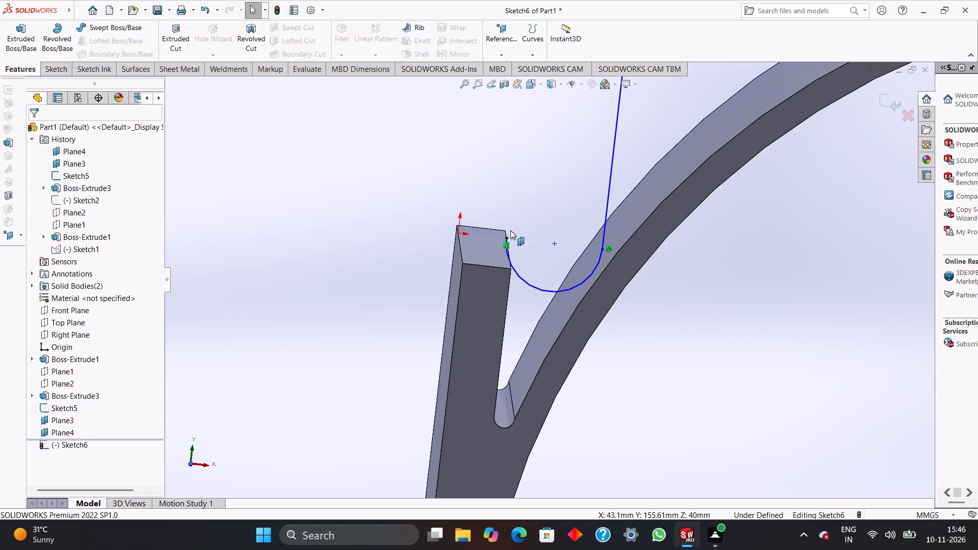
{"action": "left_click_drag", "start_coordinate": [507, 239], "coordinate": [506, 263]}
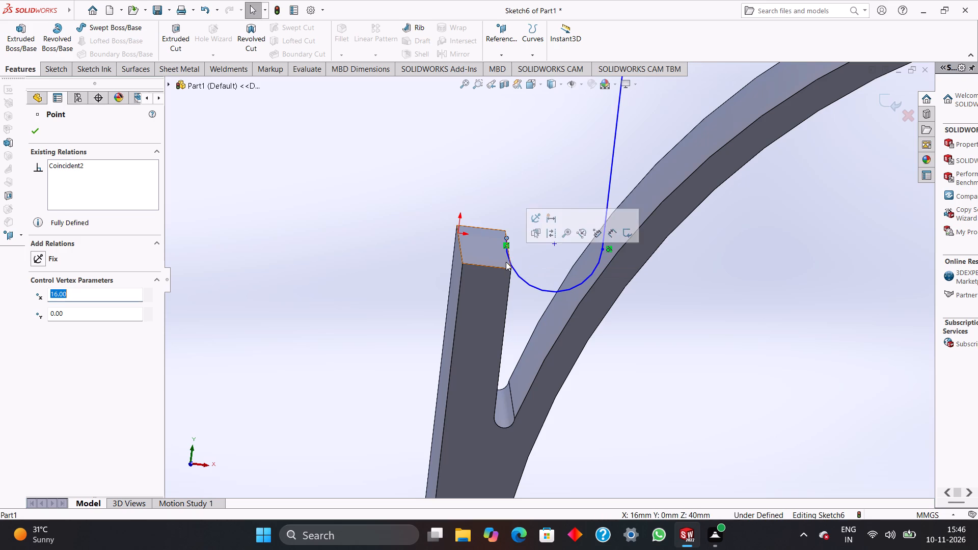
Sketch a slanted line about 50 mm long at about 41°, appearing just below the upright leg's inner top edge, passing near the arc's free end.
{"action": "scroll", "coordinate": [500, 260], "scroll_direction": "down", "scroll_amount": 3}
{"action": "scroll", "coordinate": [502, 263], "scroll_direction": "up", "scroll_amount": 5}
{"action": "middle_click_drag", "start_coordinate": [489, 235], "coordinate": [461, 226]}
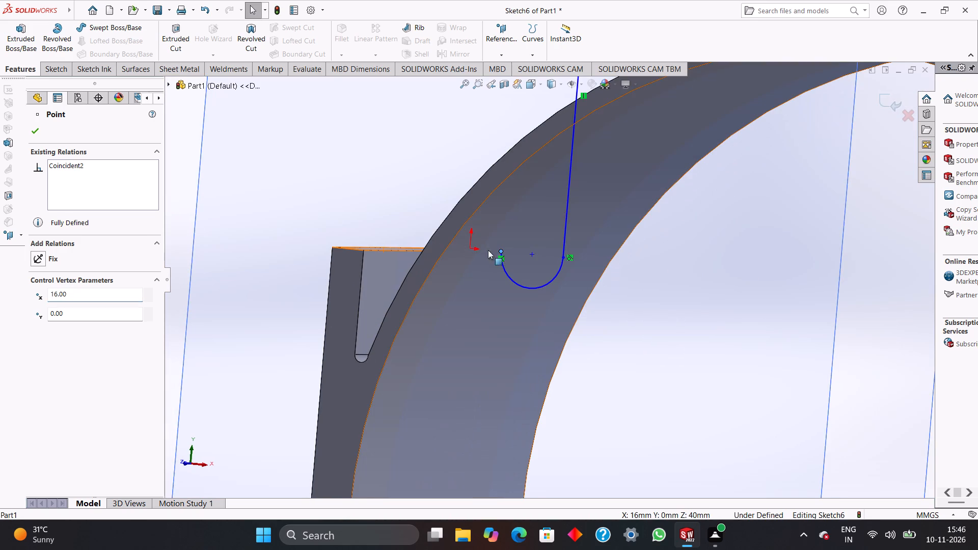
{"action": "middle_click_drag", "start_coordinate": [488, 250], "coordinate": [502, 271]}
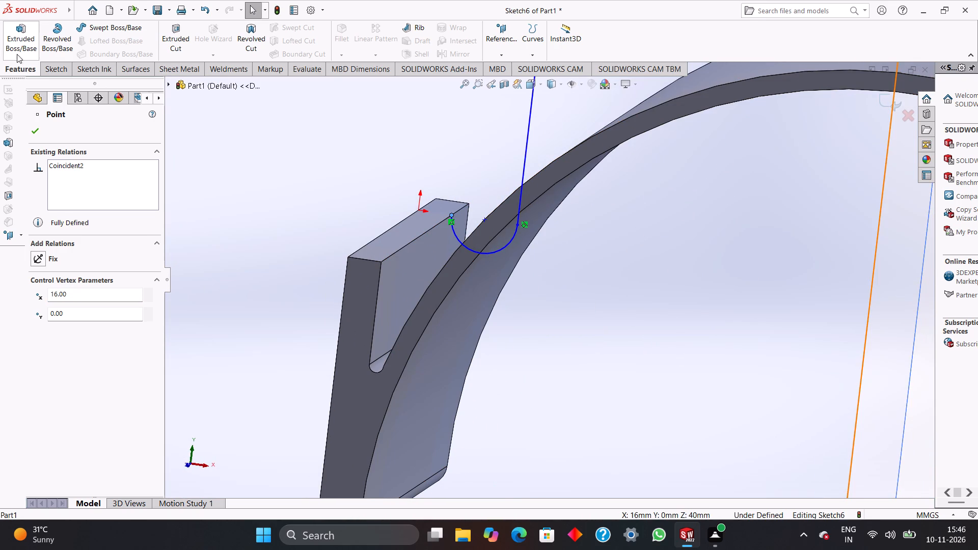
{"action": "left_click", "coordinate": [47, 71]}
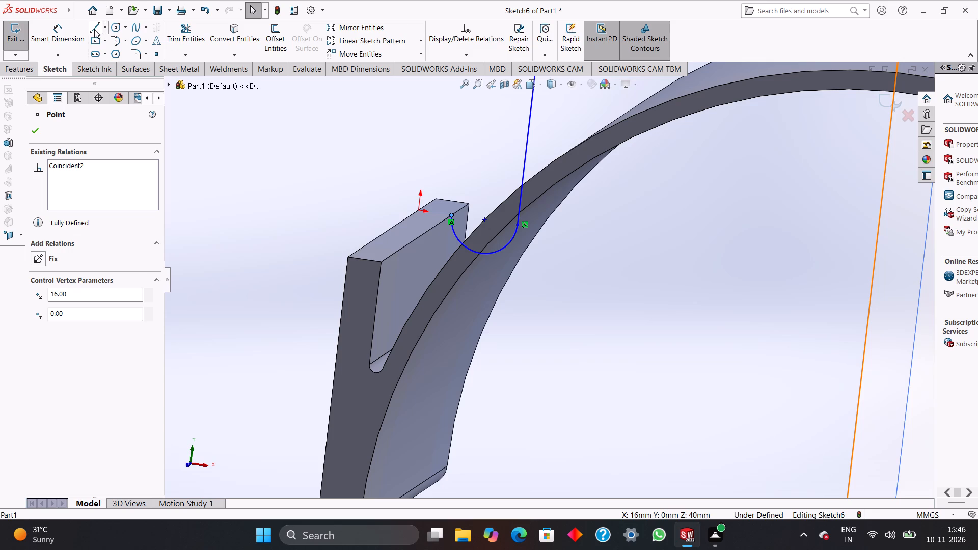
{"action": "left_click", "coordinate": [94, 29]}
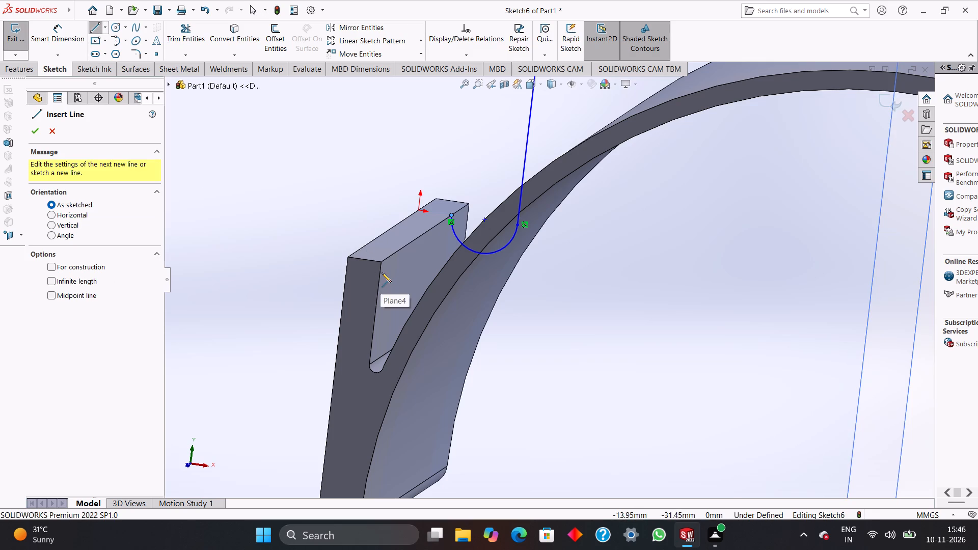
{"action": "left_click", "coordinate": [381, 272]}
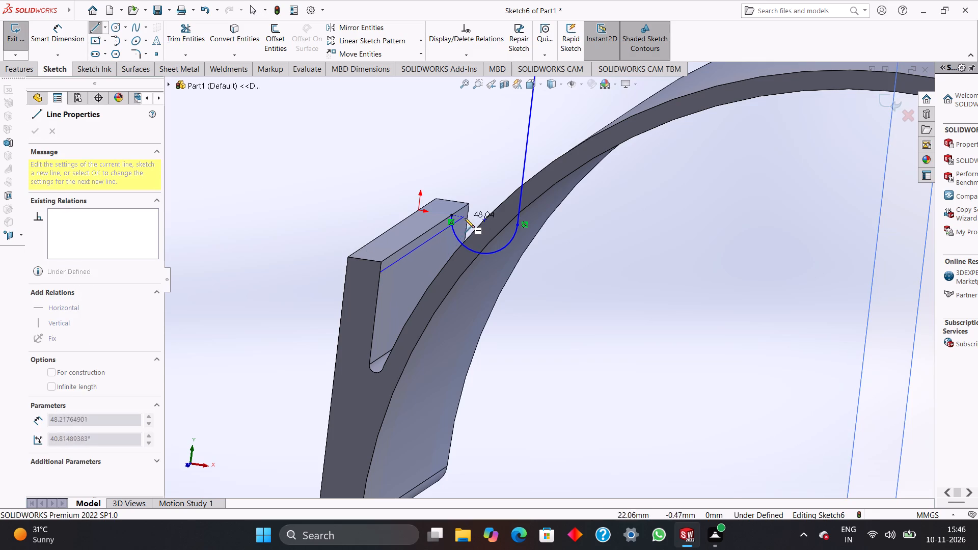
{"action": "left_click", "coordinate": [469, 214]}
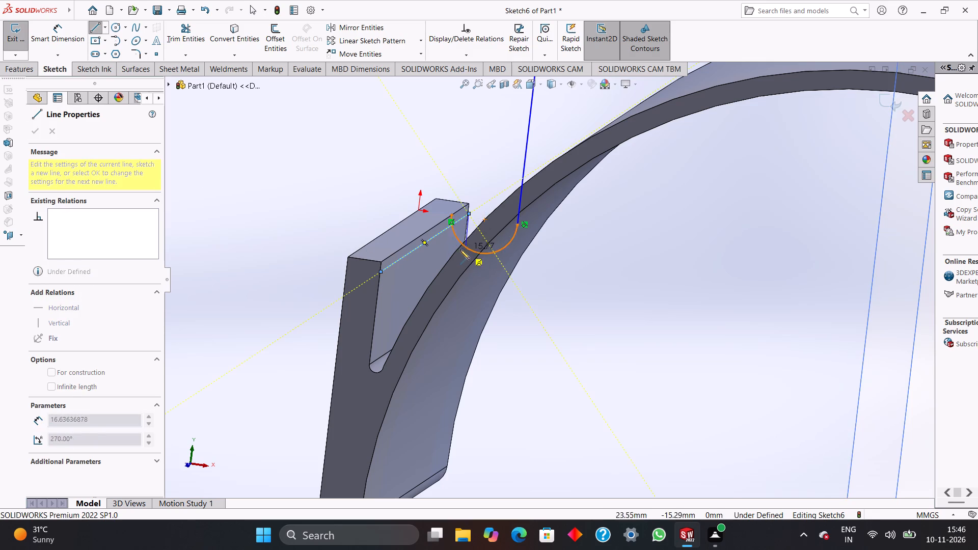
{"action": "key", "text": "Escape"}
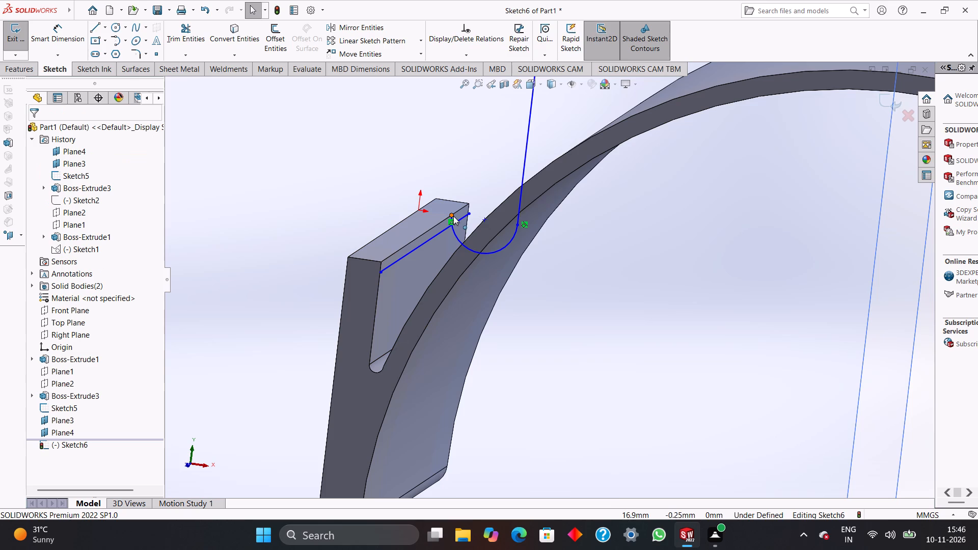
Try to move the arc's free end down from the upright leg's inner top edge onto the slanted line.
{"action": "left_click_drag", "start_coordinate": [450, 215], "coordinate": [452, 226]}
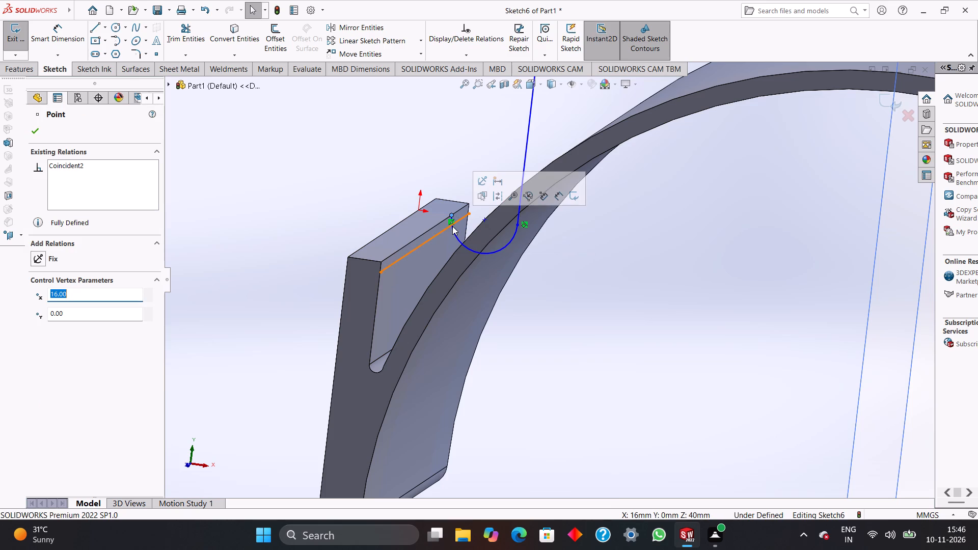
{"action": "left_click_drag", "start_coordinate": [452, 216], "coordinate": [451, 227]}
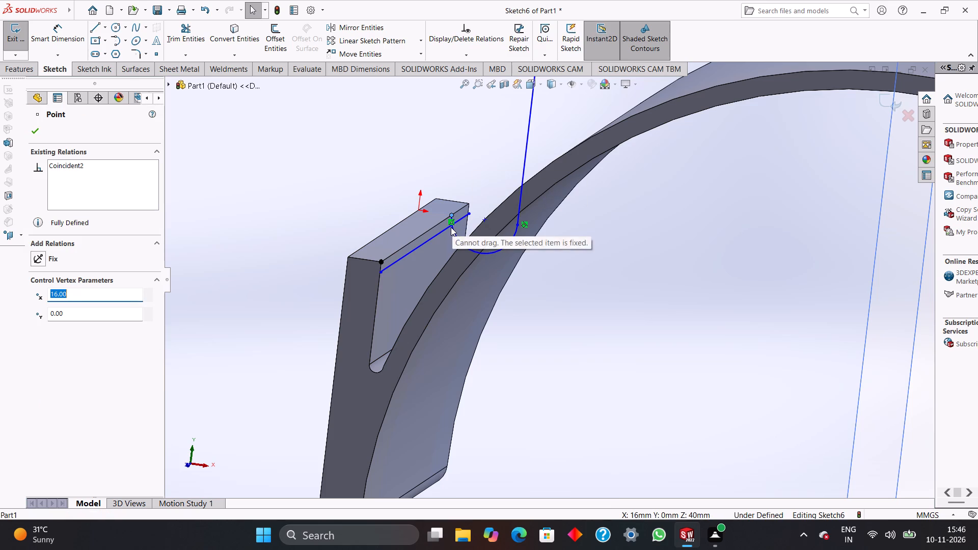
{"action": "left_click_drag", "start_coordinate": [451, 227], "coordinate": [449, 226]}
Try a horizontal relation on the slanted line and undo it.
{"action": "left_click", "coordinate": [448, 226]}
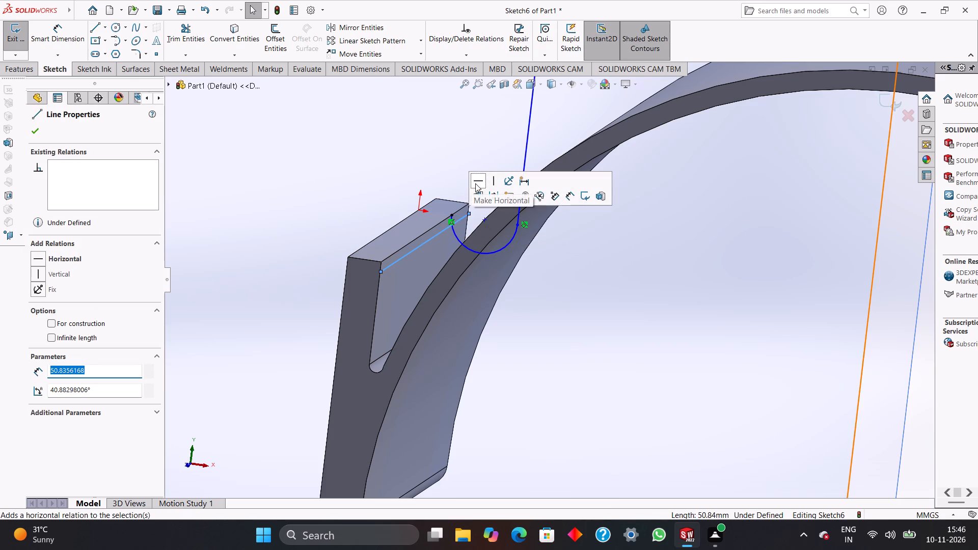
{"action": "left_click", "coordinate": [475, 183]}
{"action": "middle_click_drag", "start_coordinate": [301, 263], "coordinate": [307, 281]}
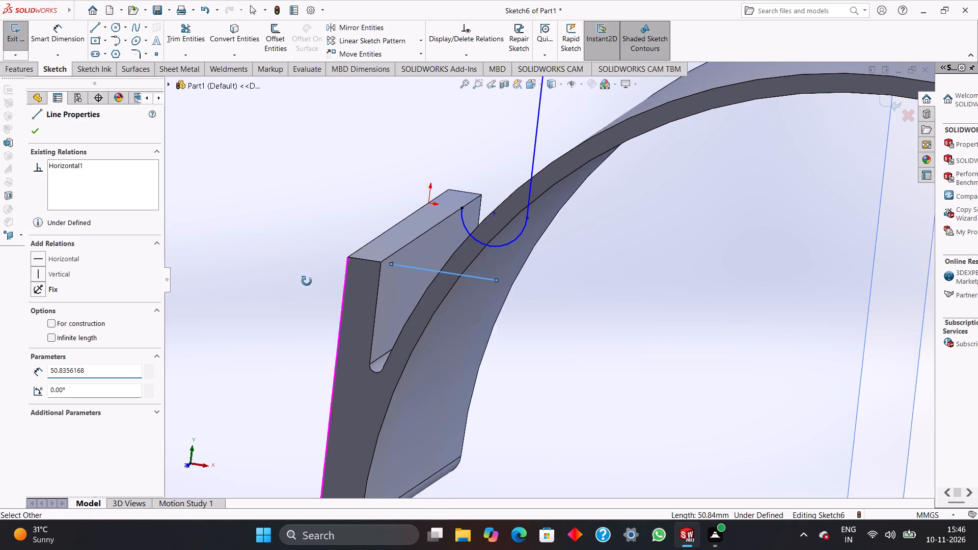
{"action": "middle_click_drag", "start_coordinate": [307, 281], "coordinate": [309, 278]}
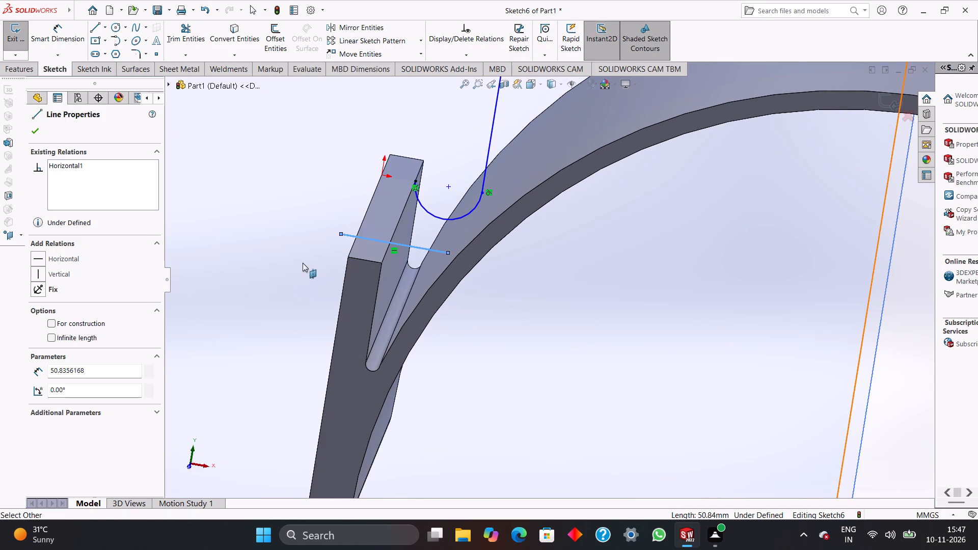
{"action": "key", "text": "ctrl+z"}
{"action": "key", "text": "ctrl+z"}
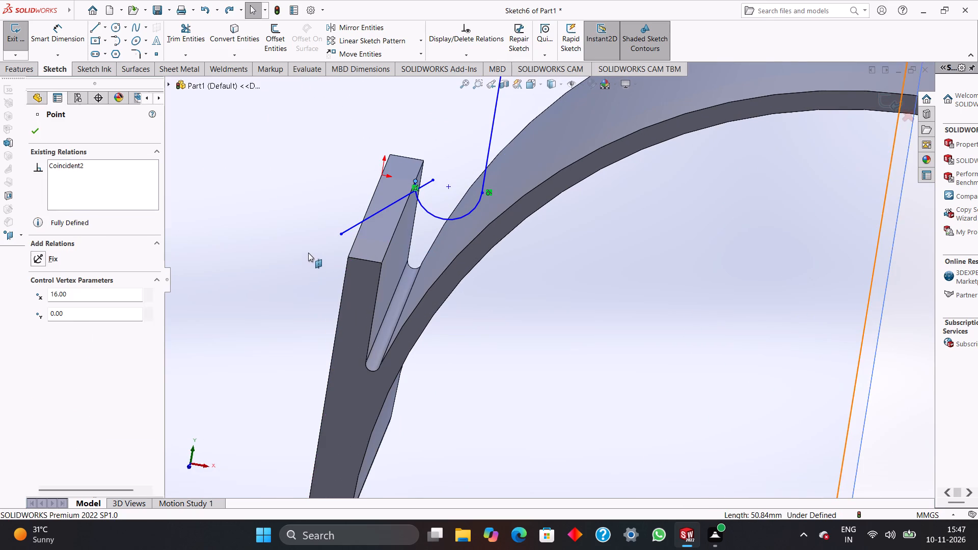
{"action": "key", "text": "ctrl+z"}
Delete the slanted line below the upright leg's inner top edge.
{"action": "right_click", "coordinate": [346, 230]}
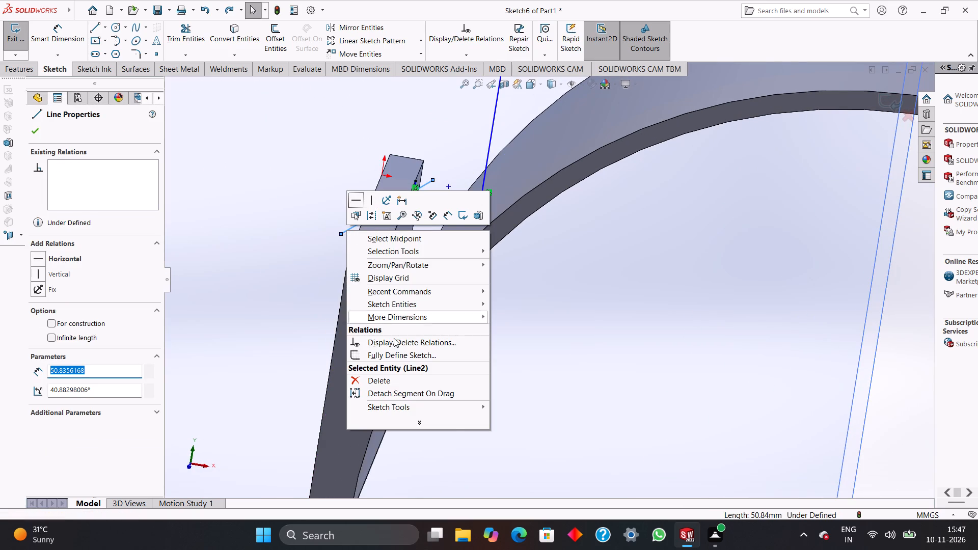
{"action": "left_click", "coordinate": [403, 378]}
Examine from several sides how the vertical line and arc run between the cylinder and the upright leg.
{"action": "scroll", "coordinate": [254, 238], "scroll_direction": "up", "scroll_amount": 2}
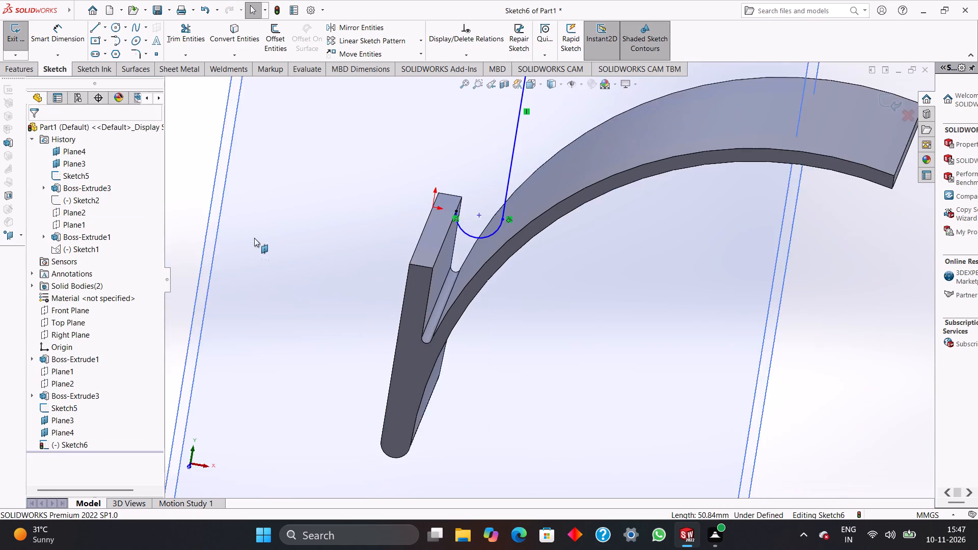
{"action": "scroll", "coordinate": [254, 238], "scroll_direction": "up", "scroll_amount": 1}
{"action": "scroll", "coordinate": [400, 247], "scroll_direction": "down", "scroll_amount": 4}
{"action": "scroll", "coordinate": [542, 199], "scroll_direction": "up", "scroll_amount": 2}
{"action": "scroll", "coordinate": [615, 237], "scroll_direction": "up", "scroll_amount": 3}
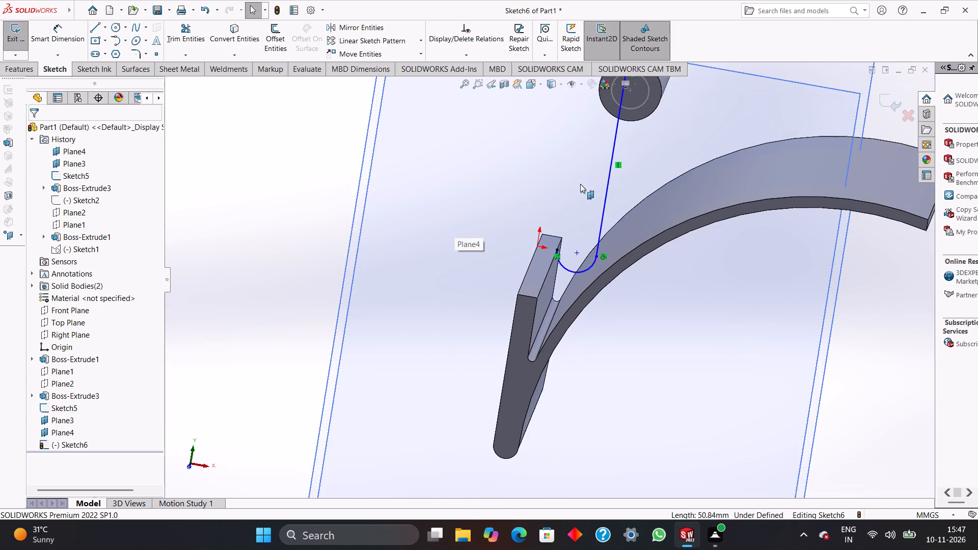
{"action": "middle_click_drag", "start_coordinate": [573, 179], "coordinate": [633, 235]}
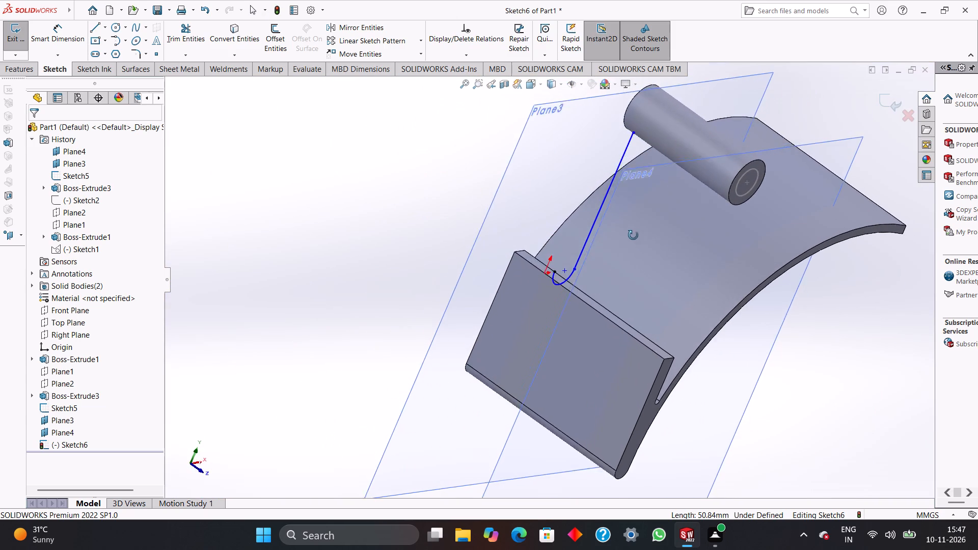
{"action": "middle_click_drag", "start_coordinate": [633, 235], "coordinate": [575, 206]}
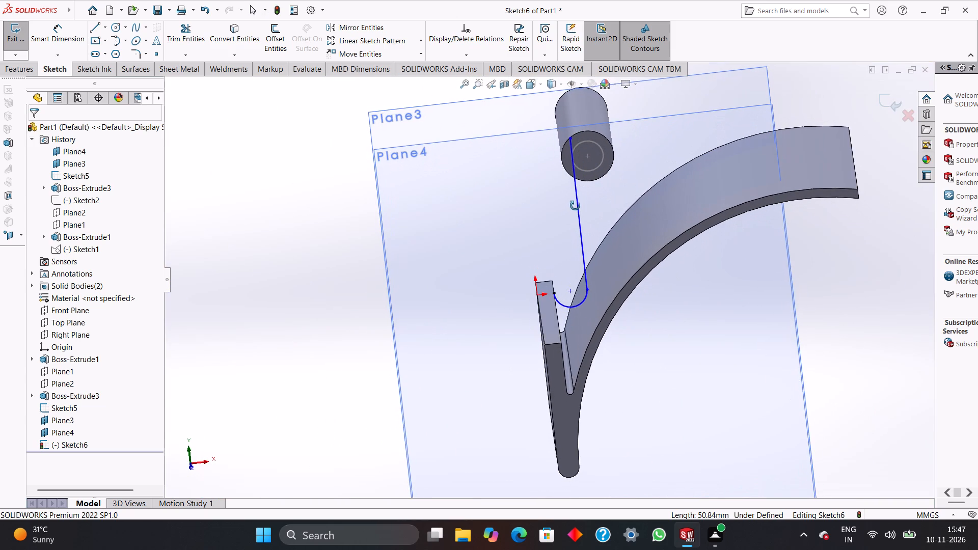
{"action": "middle_click_drag", "start_coordinate": [575, 206], "coordinate": [559, 199]}
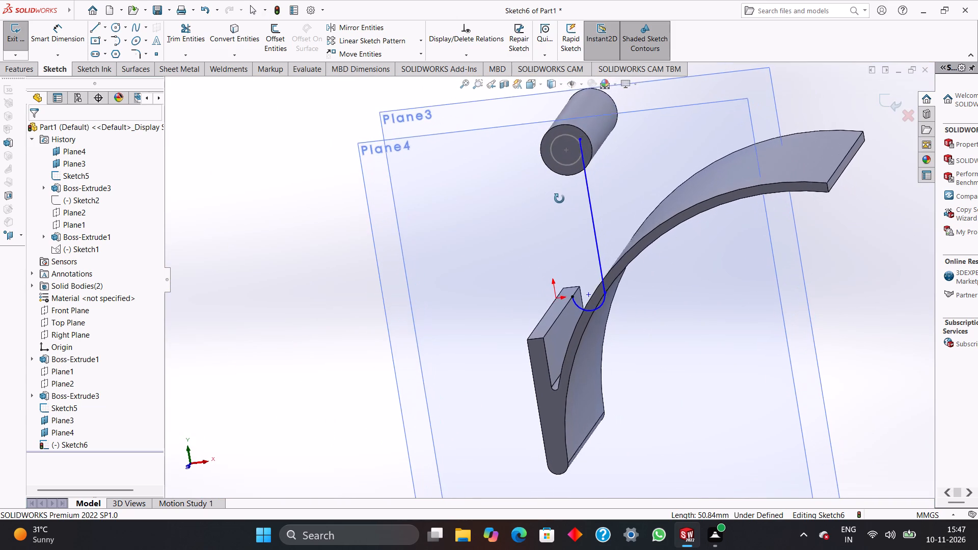
{"action": "middle_click_drag", "start_coordinate": [559, 199], "coordinate": [583, 196]}
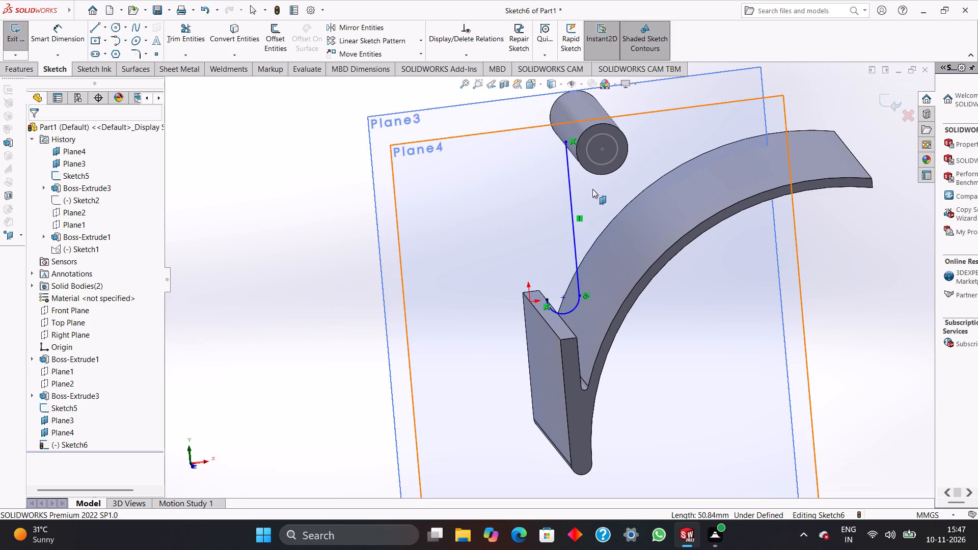
{"action": "scroll", "coordinate": [588, 188], "scroll_direction": "down", "scroll_amount": 2}
{"action": "scroll", "coordinate": [569, 174], "scroll_direction": "up", "scroll_amount": 4}
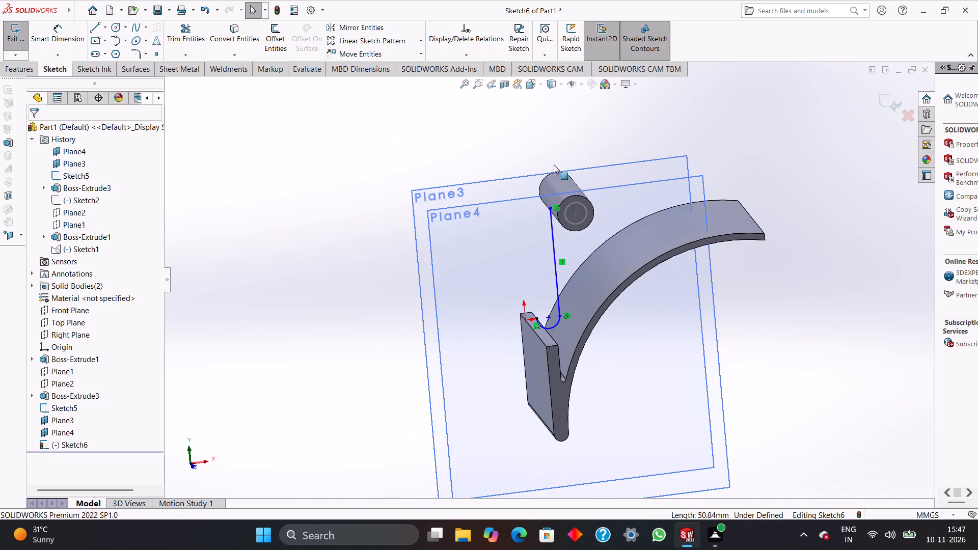
{"action": "middle_click_drag", "start_coordinate": [569, 209], "coordinate": [646, 236]}
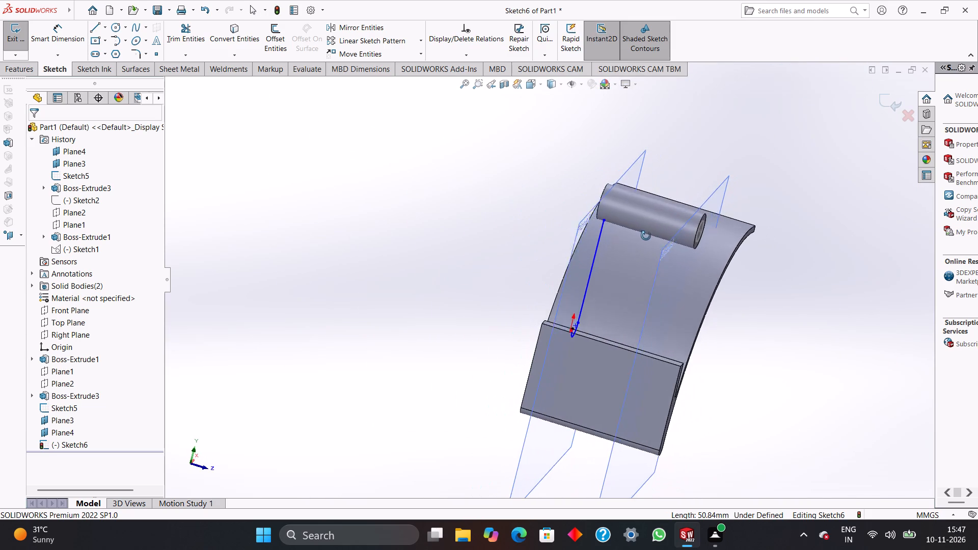
{"action": "middle_click_drag", "start_coordinate": [646, 236], "coordinate": [649, 257]}
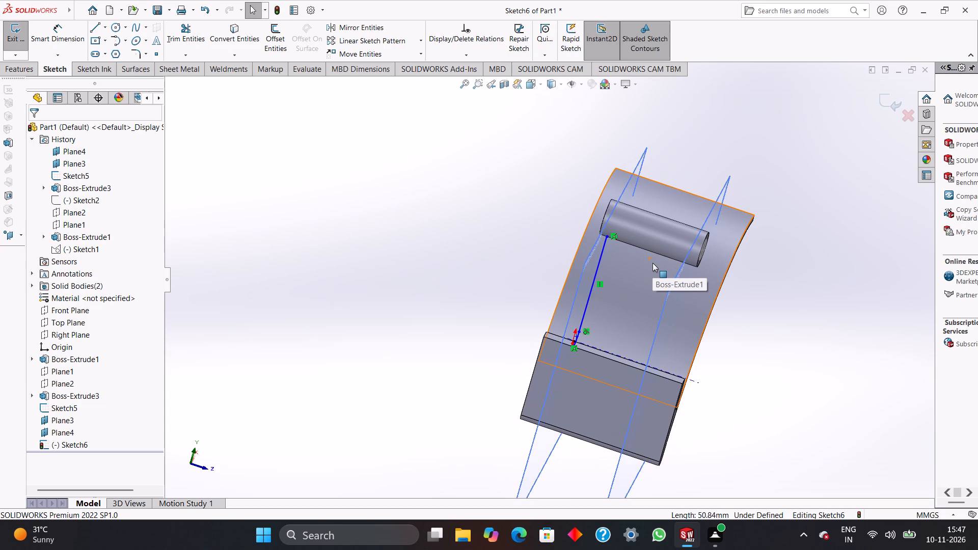
Delete the vertical line and the tangent arc joining the cylinder to the upright leg from Sketch6.
{"action": "left_click", "coordinate": [592, 290]}
{"action": "key", "text": "Delete"}
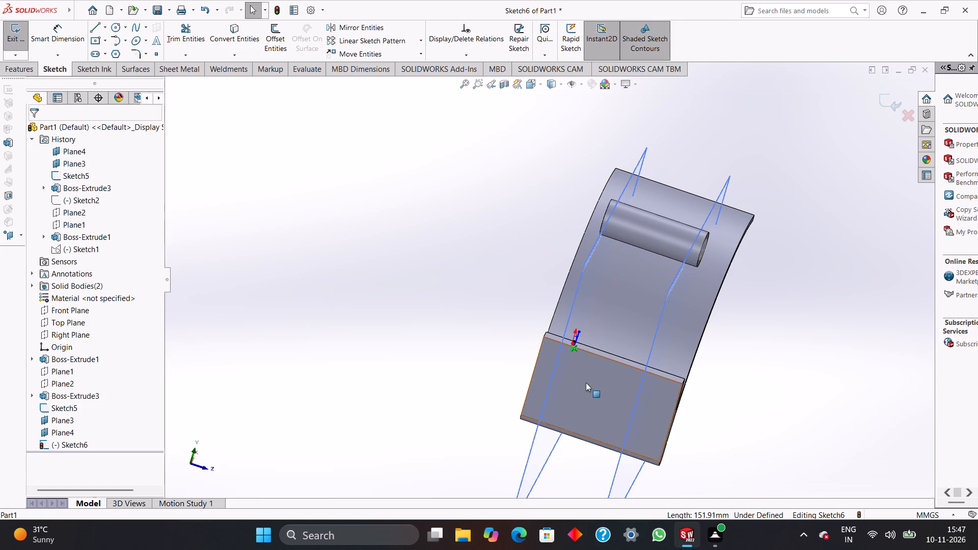
{"action": "middle_click_drag", "start_coordinate": [590, 383], "coordinate": [539, 340]}
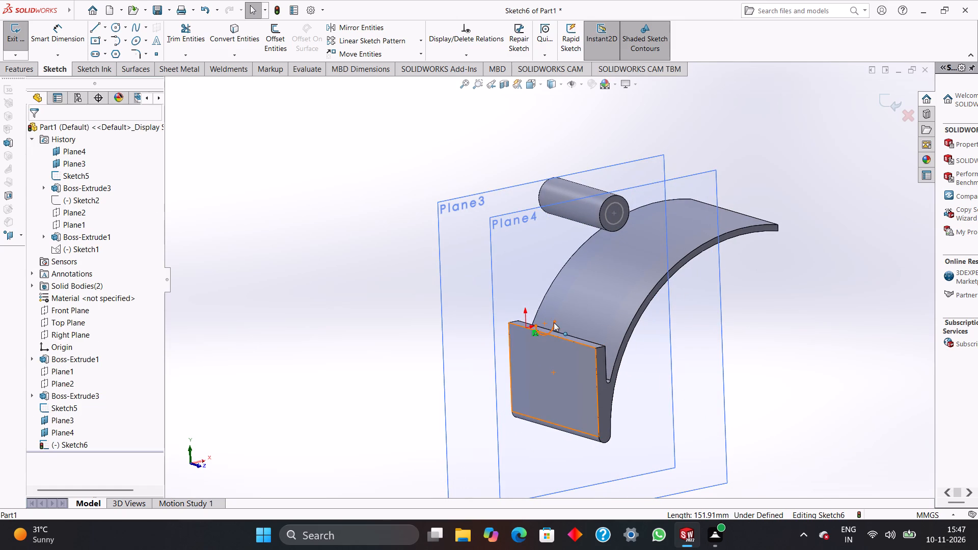
{"action": "left_click", "coordinate": [553, 324]}
{"action": "key", "text": "Delete"}
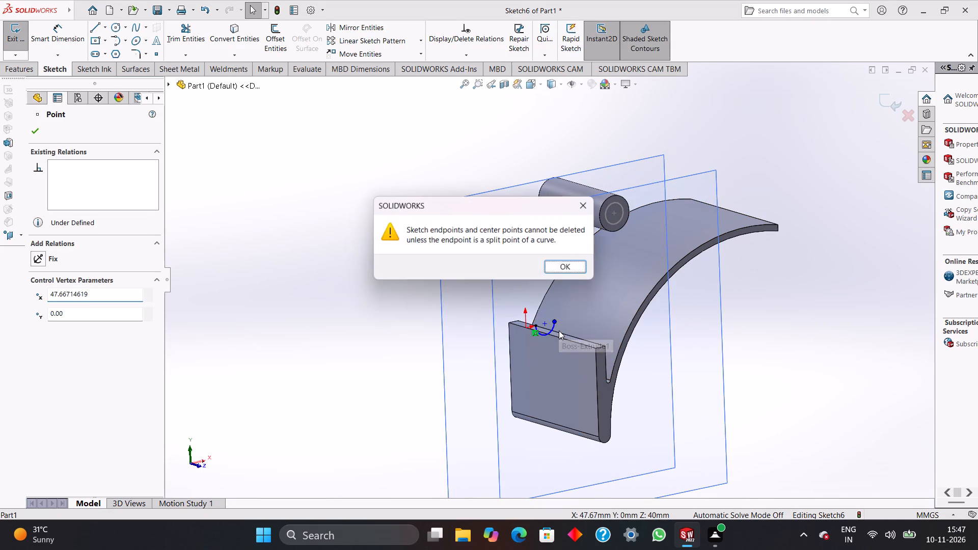
{"action": "left_click", "coordinate": [559, 267]}
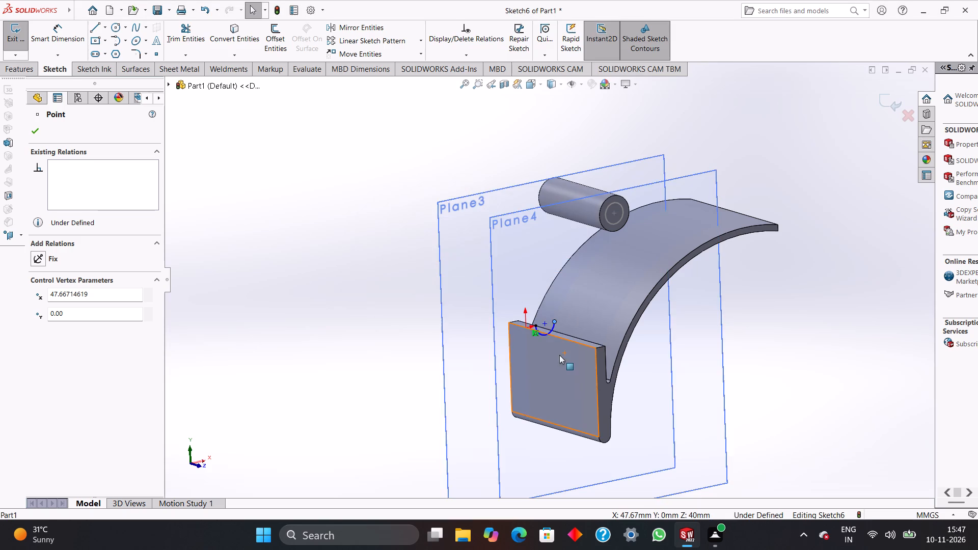
{"action": "left_click", "coordinate": [554, 327]}
{"action": "key", "text": "Delete"}
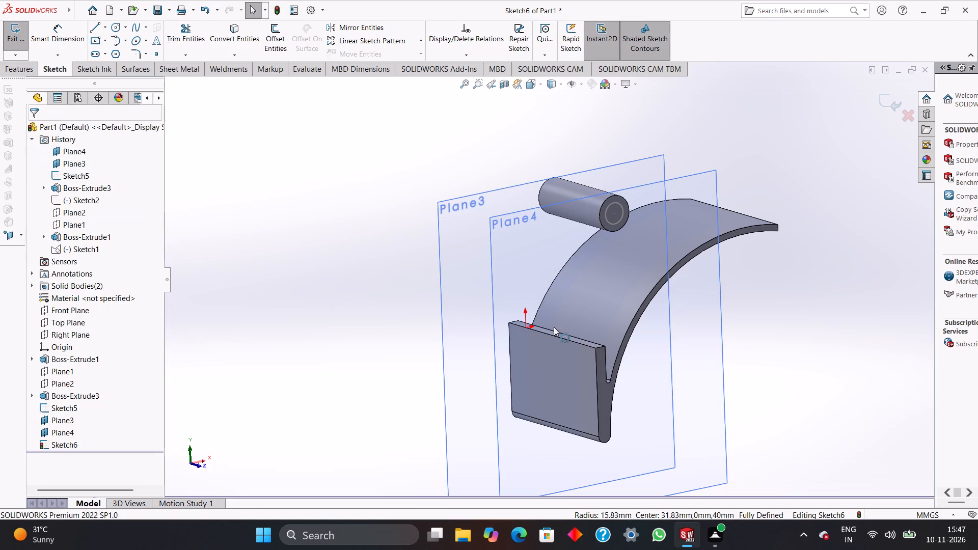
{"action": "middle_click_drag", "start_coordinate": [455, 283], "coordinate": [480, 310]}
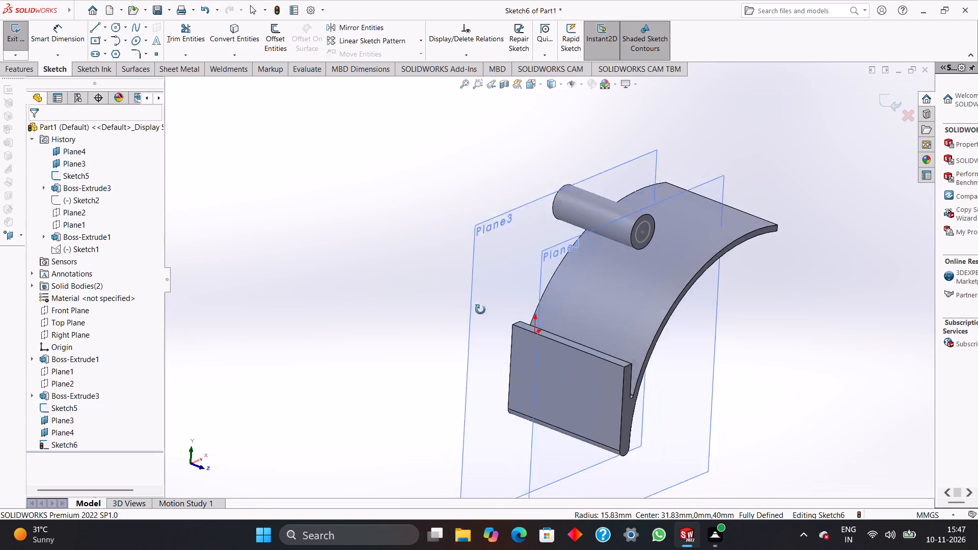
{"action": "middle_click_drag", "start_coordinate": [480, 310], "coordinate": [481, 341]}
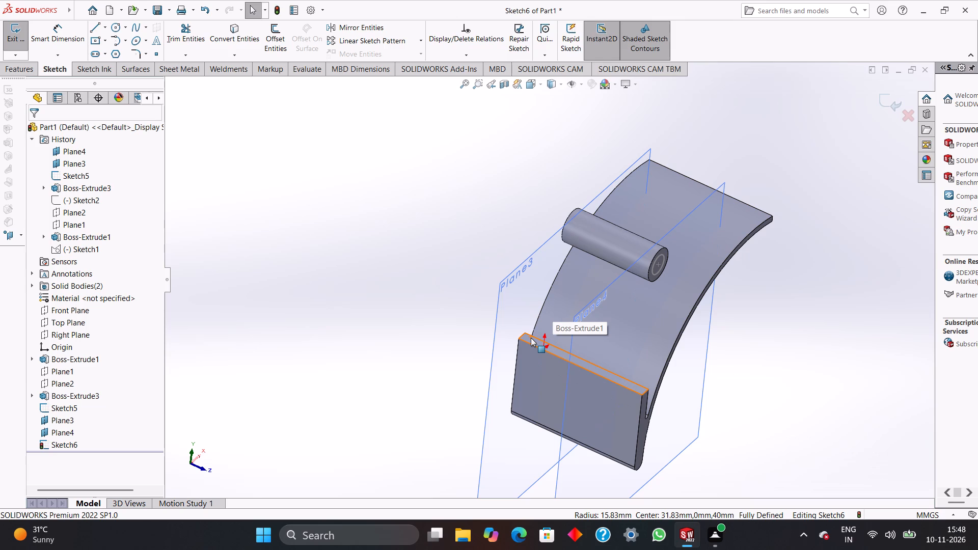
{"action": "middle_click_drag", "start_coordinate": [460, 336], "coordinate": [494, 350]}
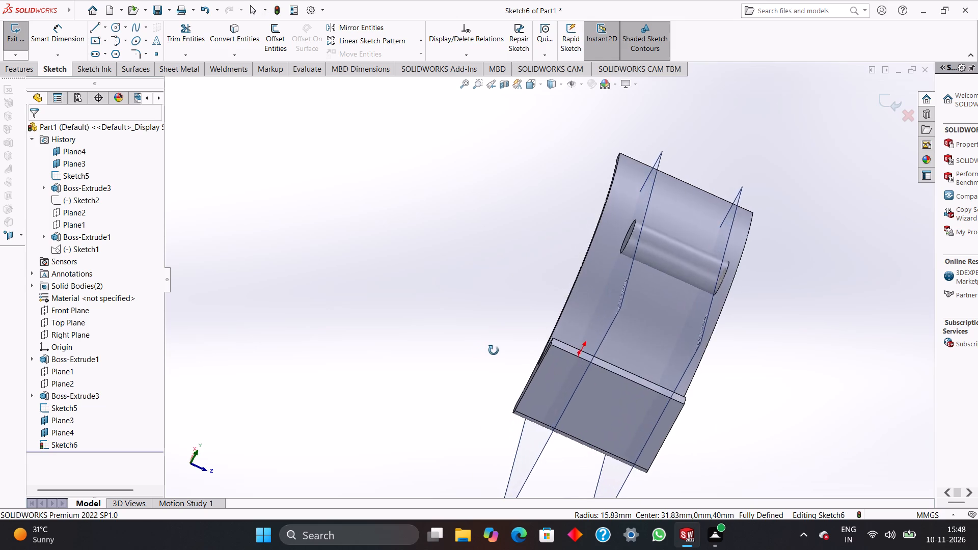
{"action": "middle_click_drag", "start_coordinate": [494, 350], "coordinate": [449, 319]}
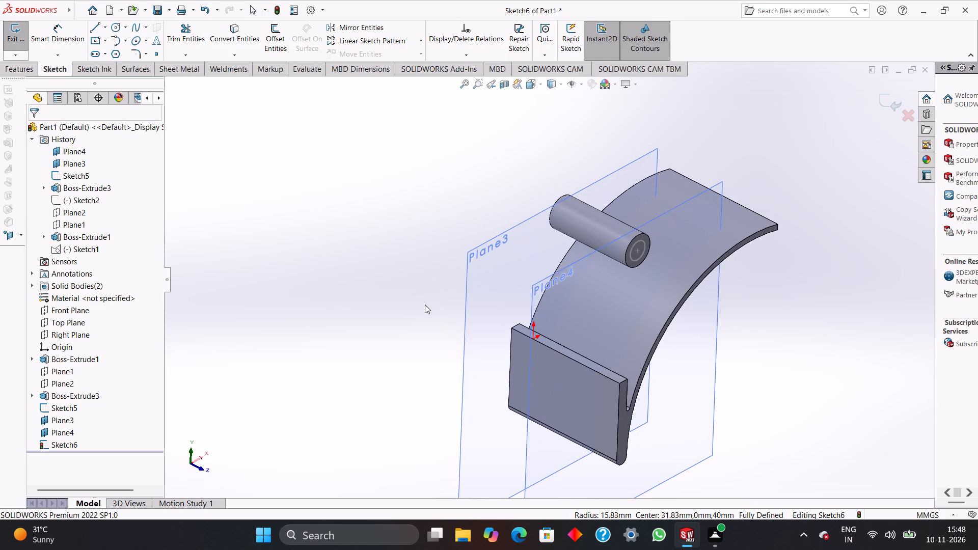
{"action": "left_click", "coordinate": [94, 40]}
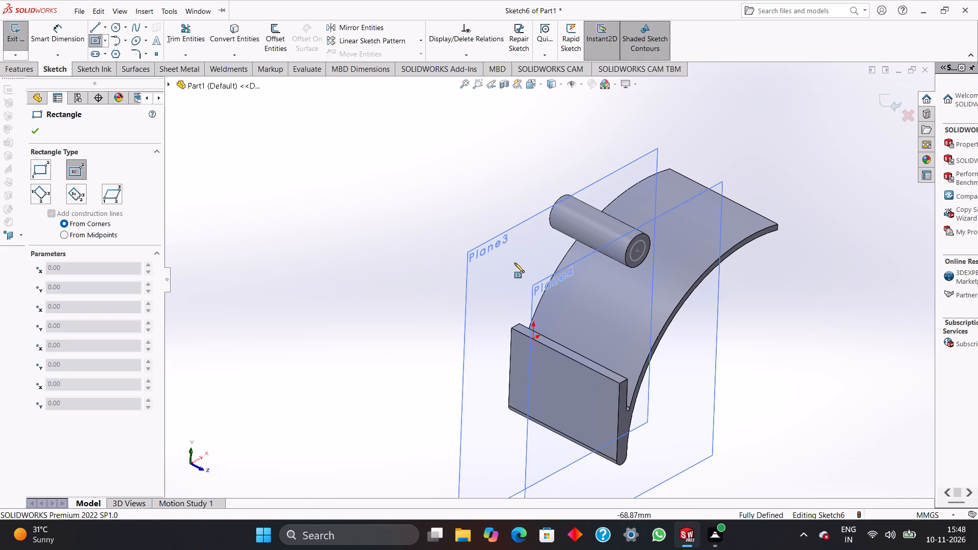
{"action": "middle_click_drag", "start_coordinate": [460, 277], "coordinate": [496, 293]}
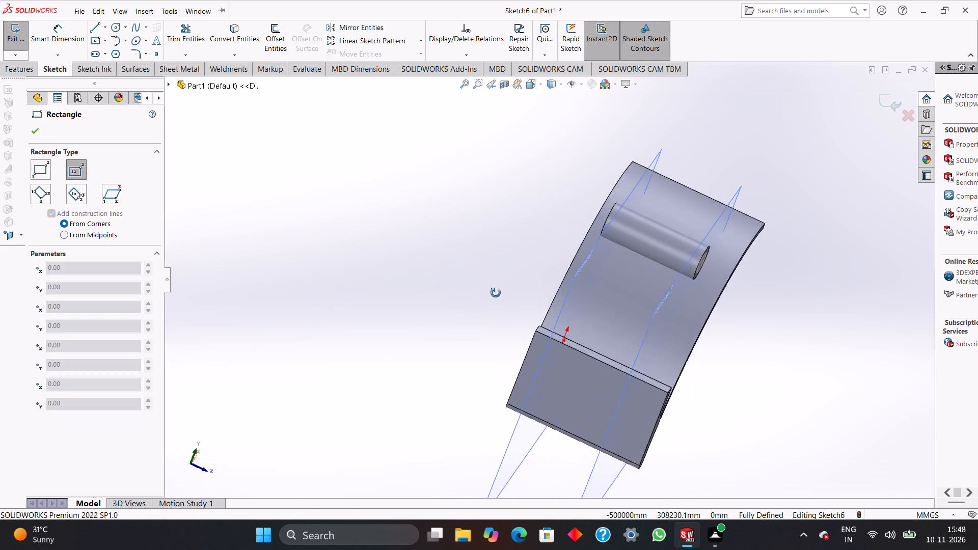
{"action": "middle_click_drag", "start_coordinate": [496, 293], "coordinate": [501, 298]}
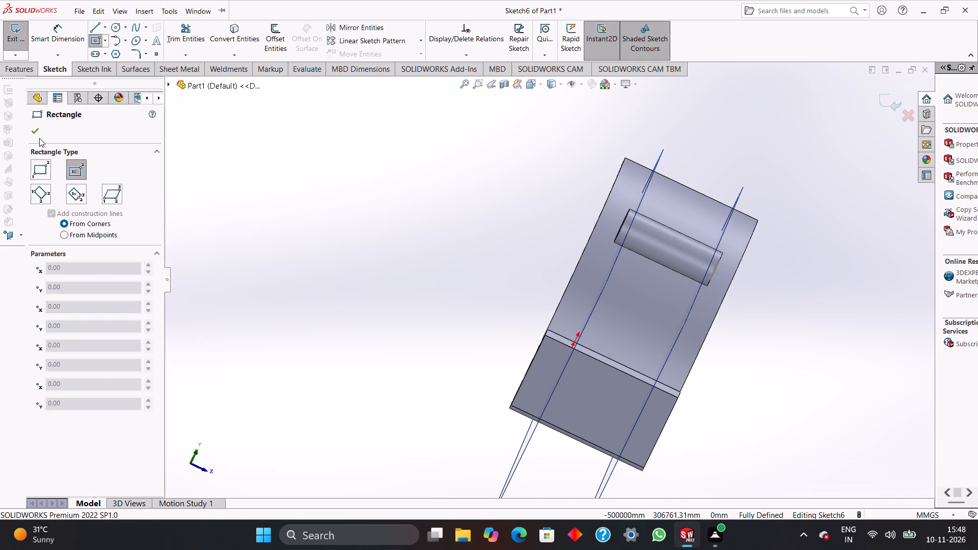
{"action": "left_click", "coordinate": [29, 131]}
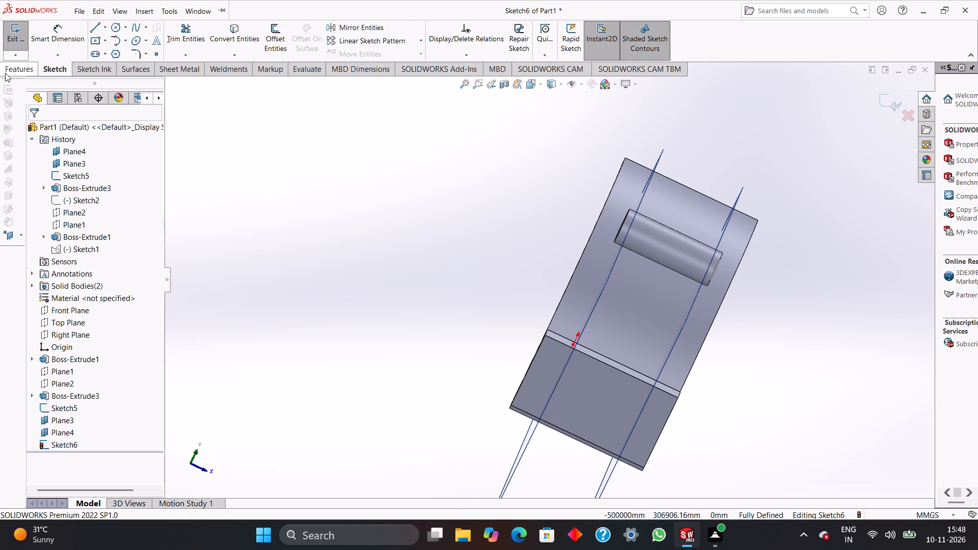
Exit the emptied Sketch6 and return to editing the part.
{"action": "left_click", "coordinate": [5, 73]}
{"action": "left_click", "coordinate": [503, 46]}
{"action": "left_click", "coordinate": [502, 50]}
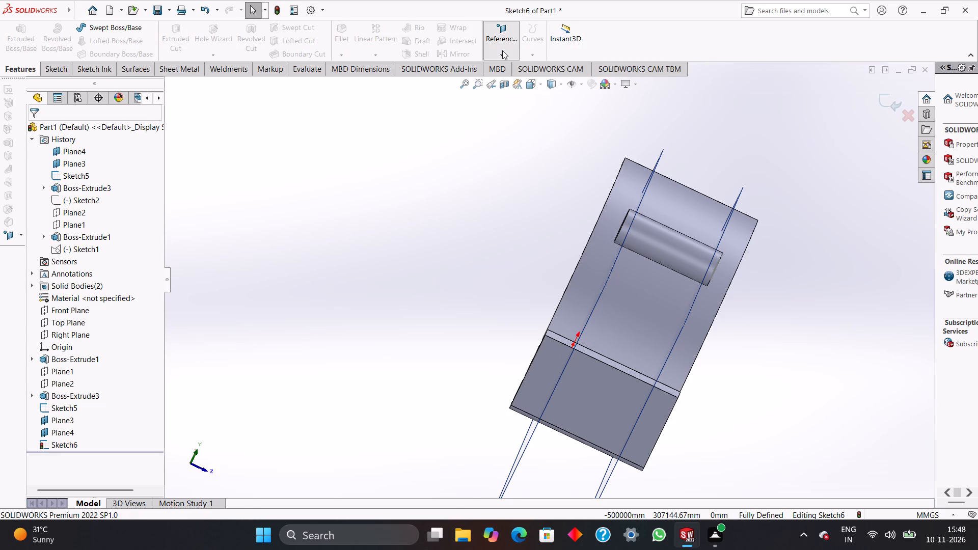
{"action": "left_click", "coordinate": [884, 104]}
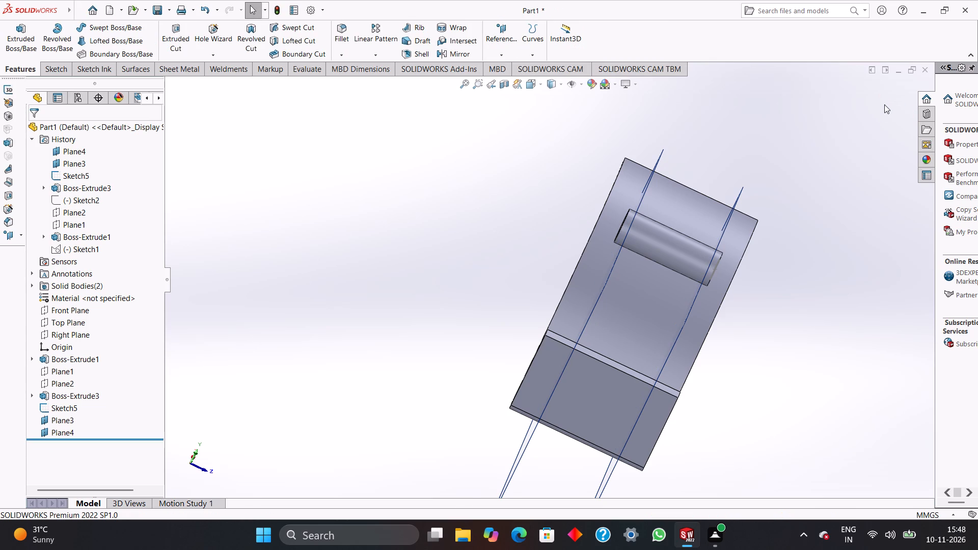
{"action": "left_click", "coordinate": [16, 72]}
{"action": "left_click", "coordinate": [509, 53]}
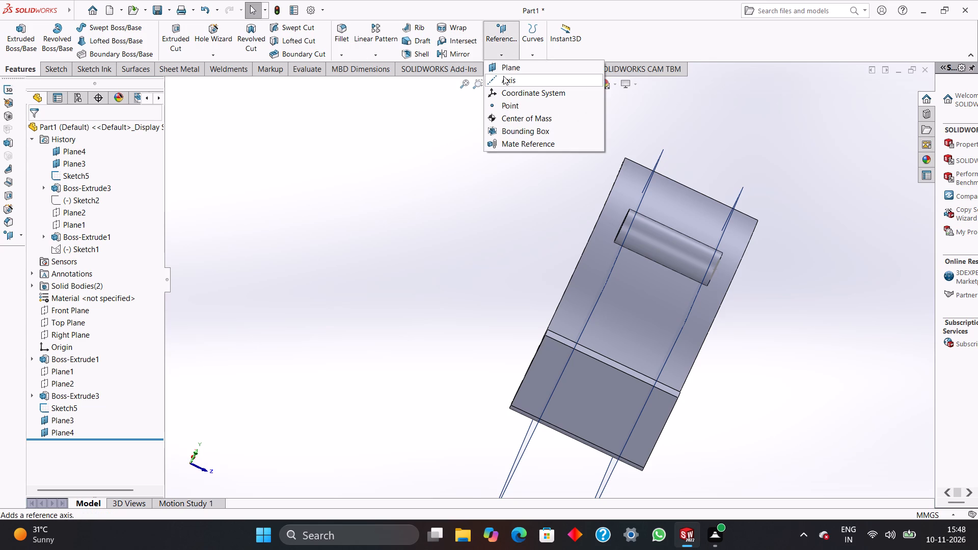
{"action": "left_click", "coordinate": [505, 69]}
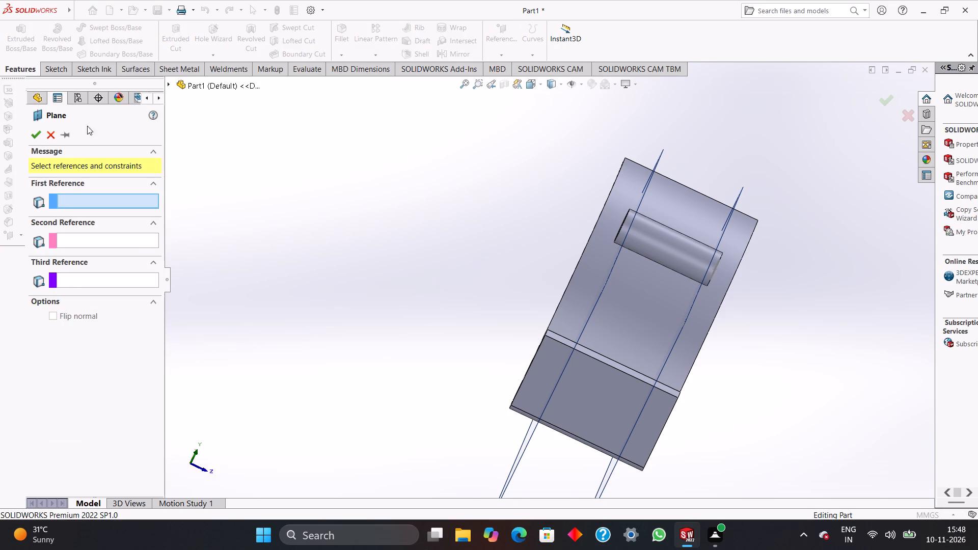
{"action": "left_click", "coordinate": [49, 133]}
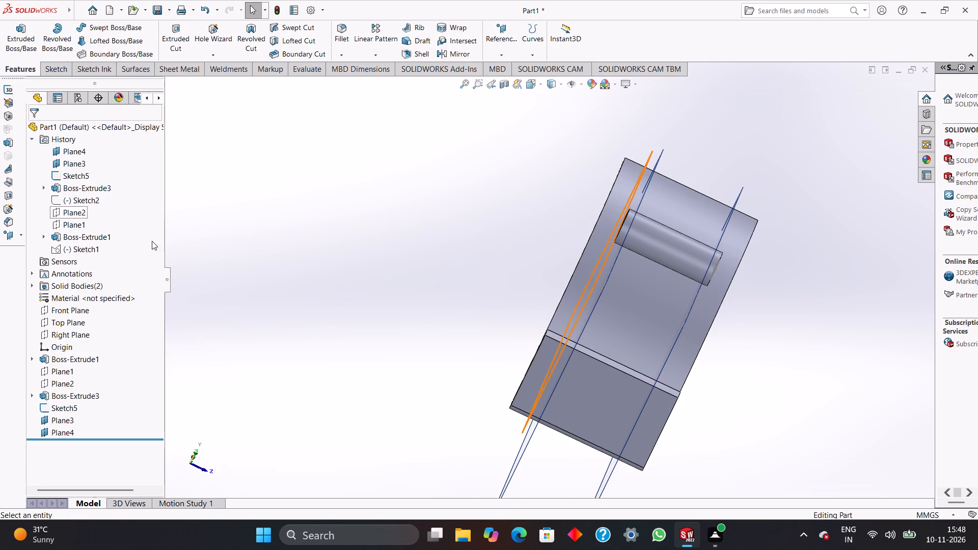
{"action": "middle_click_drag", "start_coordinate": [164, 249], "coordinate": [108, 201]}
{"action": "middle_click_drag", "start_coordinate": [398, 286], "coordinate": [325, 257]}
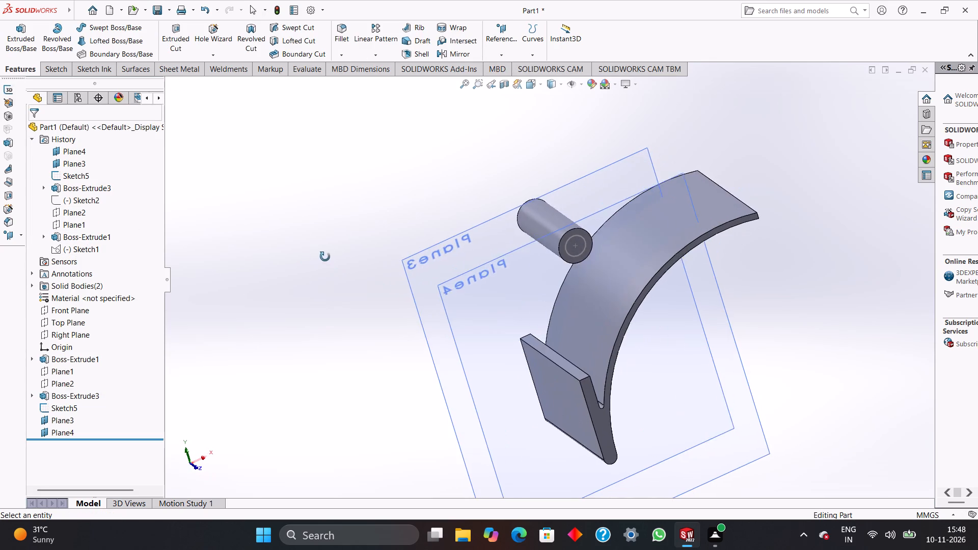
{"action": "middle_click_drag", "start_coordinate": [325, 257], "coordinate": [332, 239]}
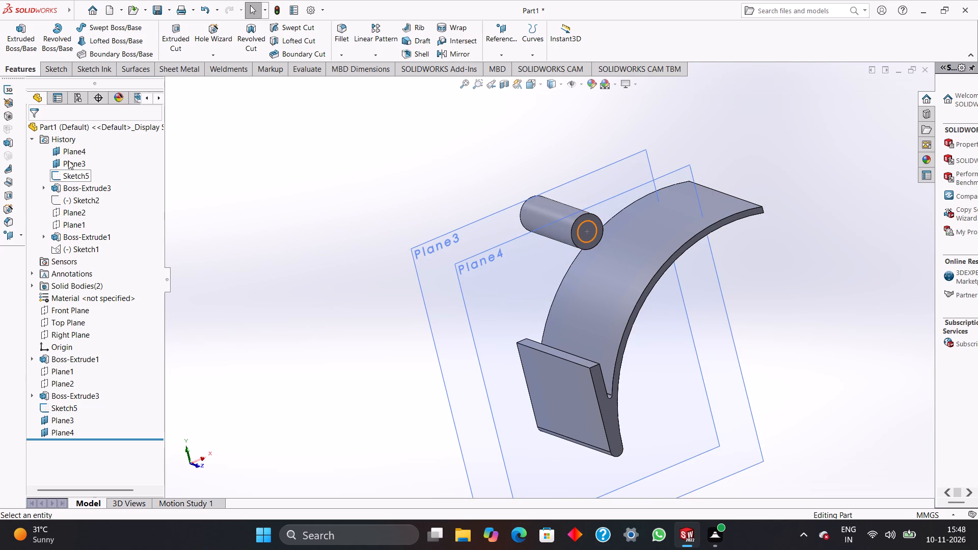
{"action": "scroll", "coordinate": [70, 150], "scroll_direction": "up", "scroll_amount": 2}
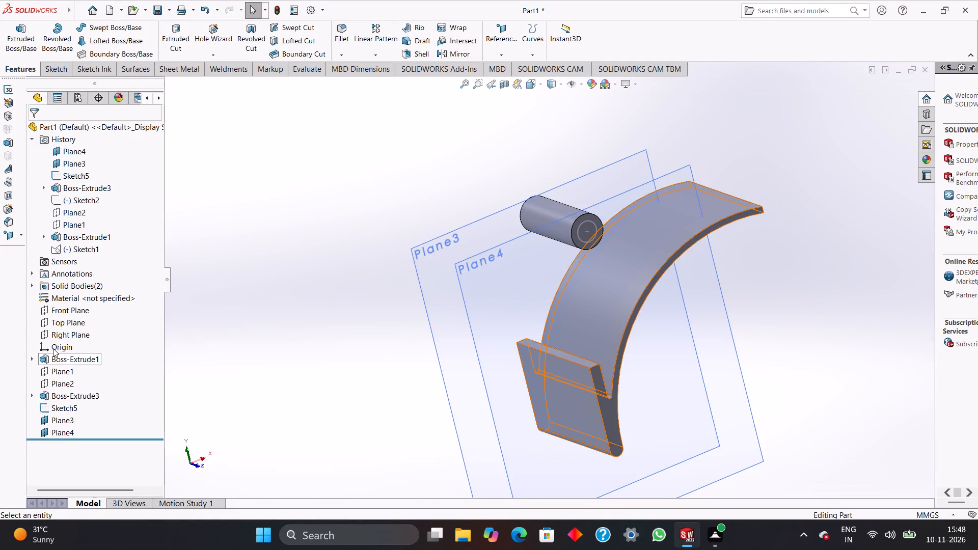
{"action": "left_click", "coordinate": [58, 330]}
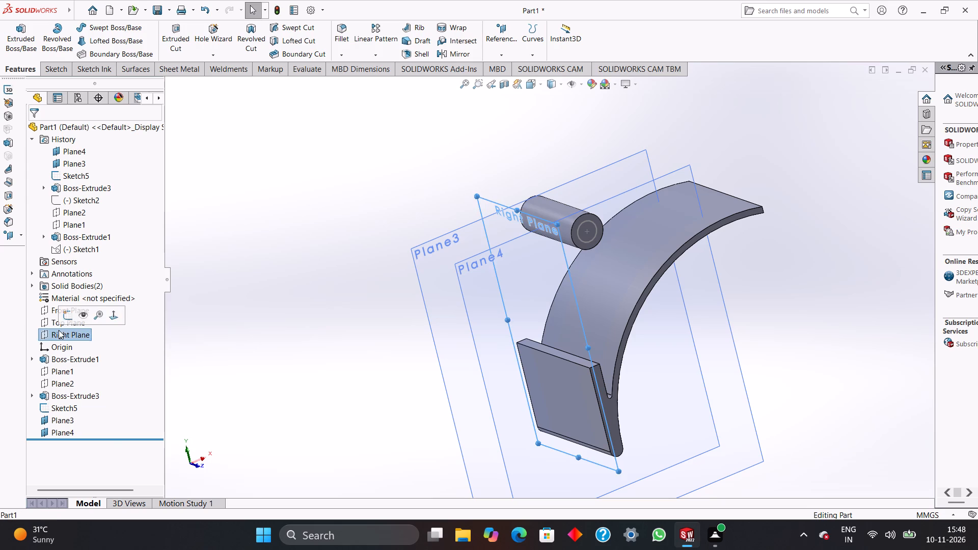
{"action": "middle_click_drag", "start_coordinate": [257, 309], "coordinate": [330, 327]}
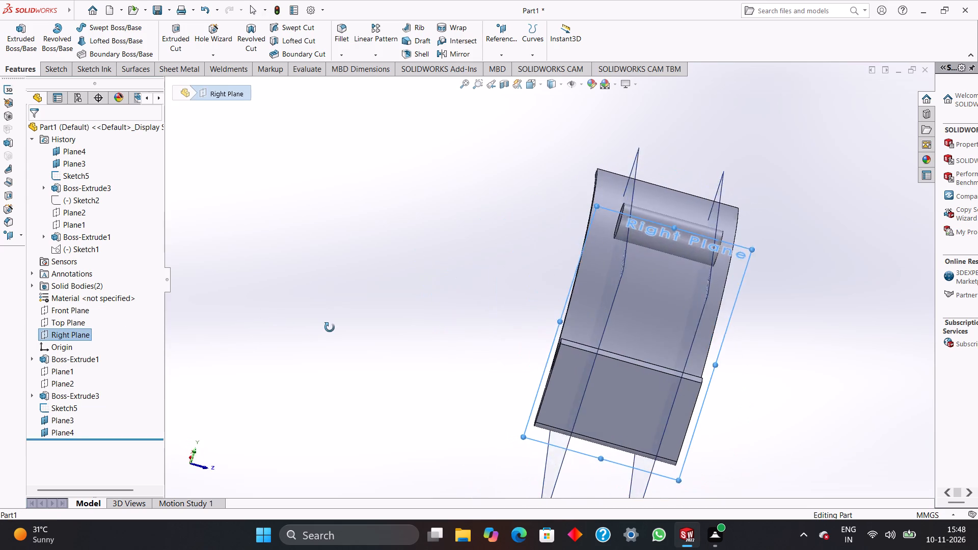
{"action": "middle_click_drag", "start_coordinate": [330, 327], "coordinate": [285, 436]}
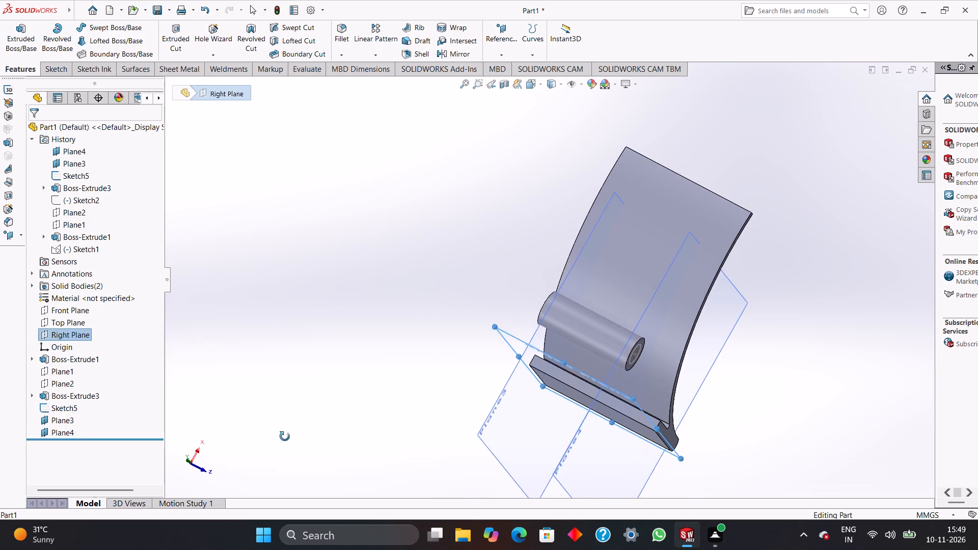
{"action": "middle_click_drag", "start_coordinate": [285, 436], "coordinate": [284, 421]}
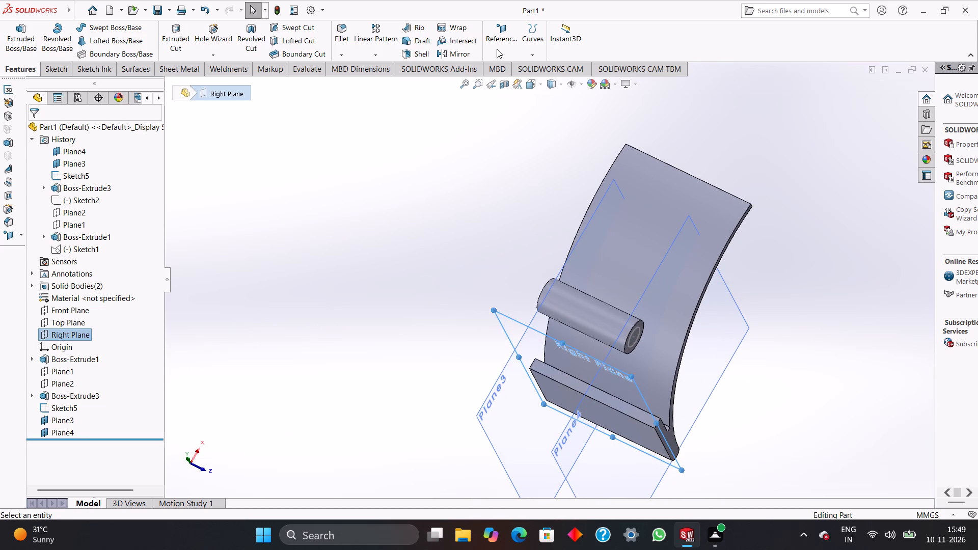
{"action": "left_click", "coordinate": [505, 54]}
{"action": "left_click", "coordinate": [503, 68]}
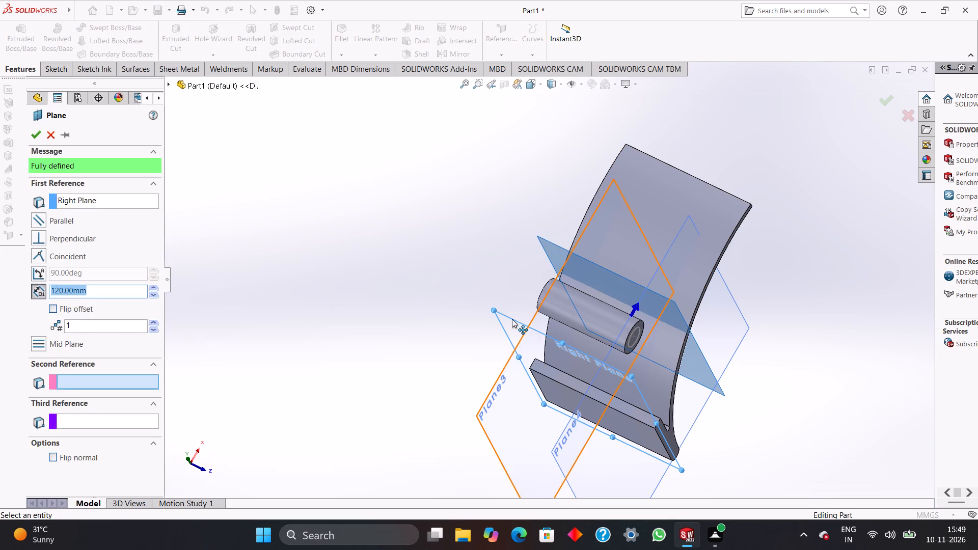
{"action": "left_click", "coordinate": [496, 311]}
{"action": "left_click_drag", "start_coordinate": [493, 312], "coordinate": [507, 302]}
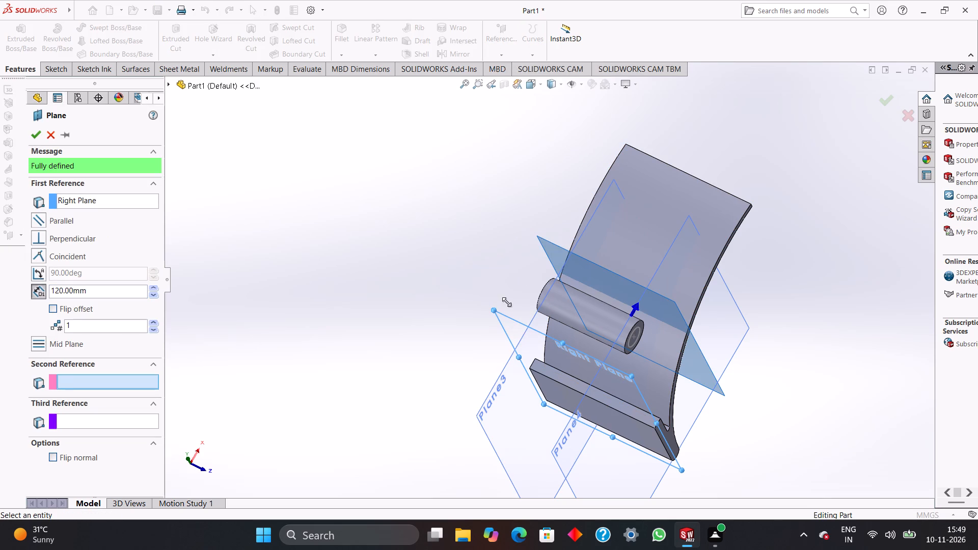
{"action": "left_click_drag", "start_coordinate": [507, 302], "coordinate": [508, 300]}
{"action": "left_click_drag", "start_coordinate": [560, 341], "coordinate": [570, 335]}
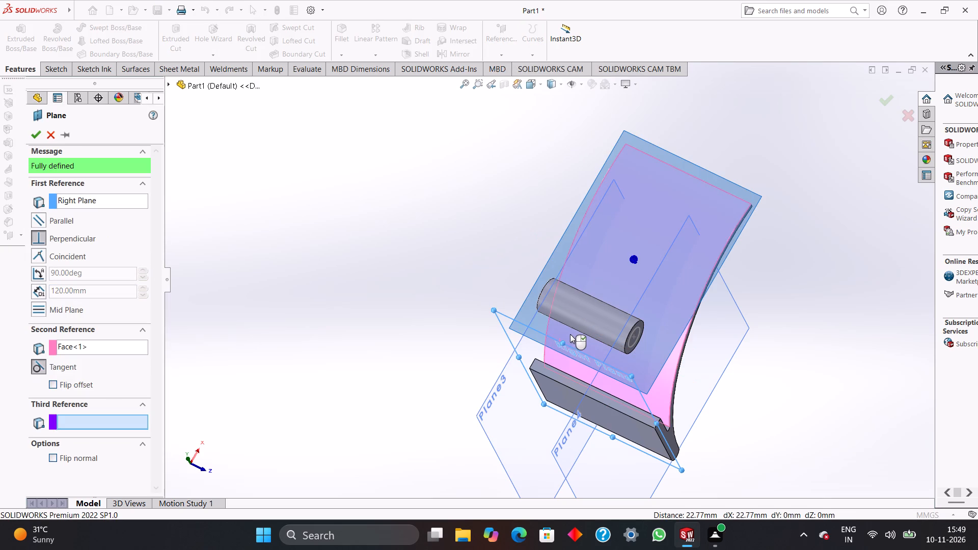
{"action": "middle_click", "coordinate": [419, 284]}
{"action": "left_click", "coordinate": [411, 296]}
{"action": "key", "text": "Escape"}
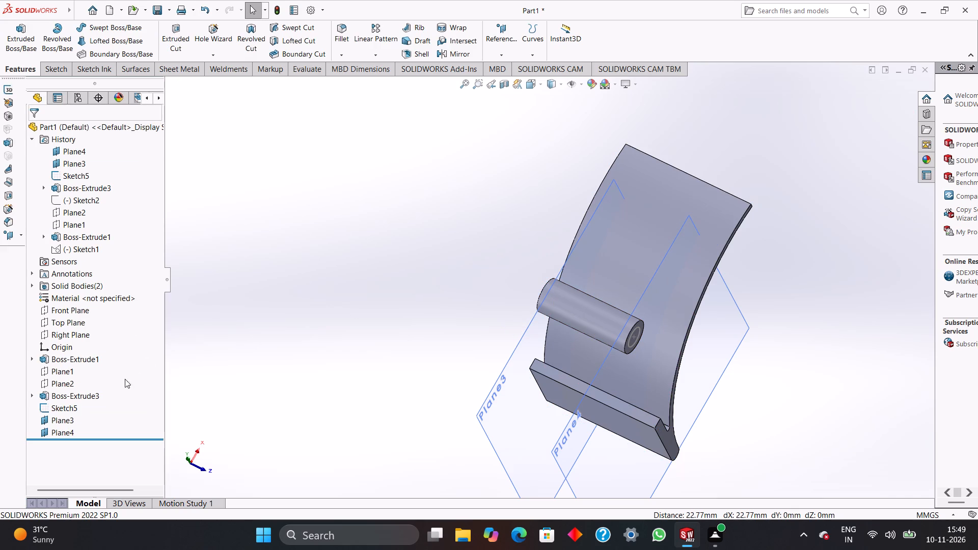
Start a reference plane from the Right Plane with an offset distance of 15 mm.
{"action": "left_click", "coordinate": [66, 332]}
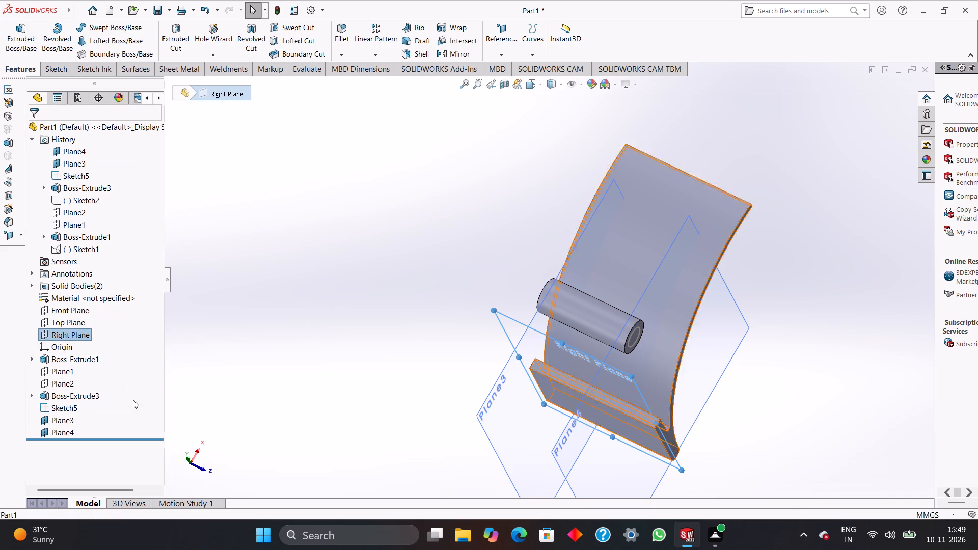
{"action": "left_click", "coordinate": [499, 53]}
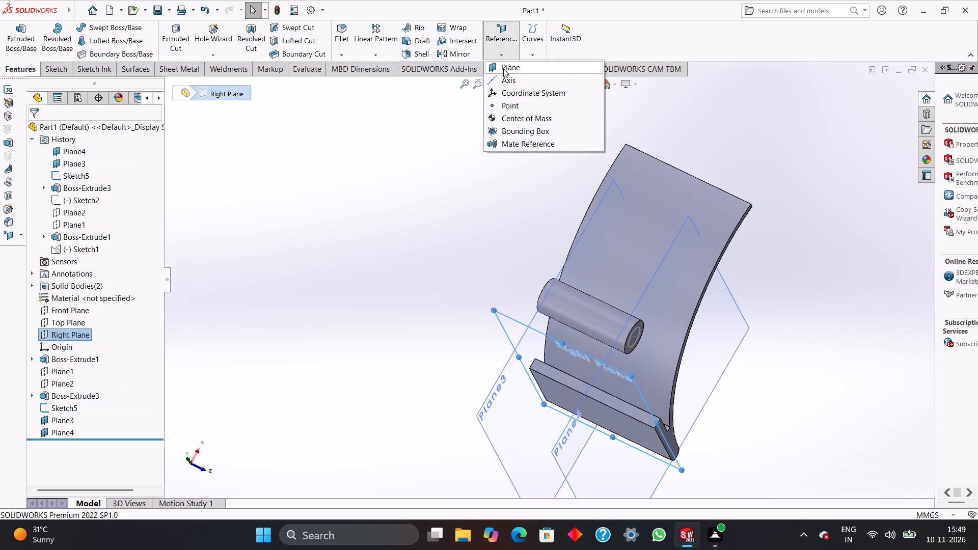
{"action": "left_click", "coordinate": [512, 70]}
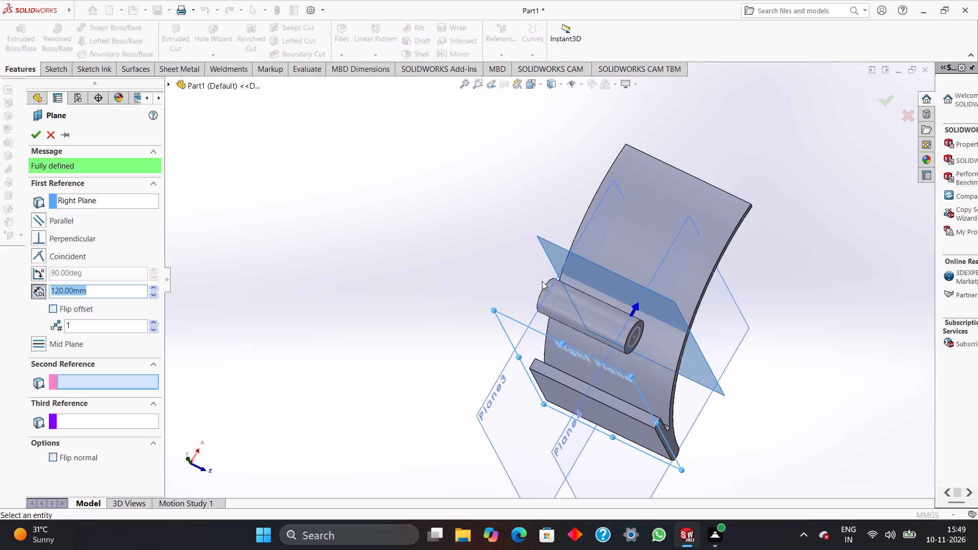
{"action": "left_click_drag", "start_coordinate": [634, 308], "coordinate": [620, 334]}
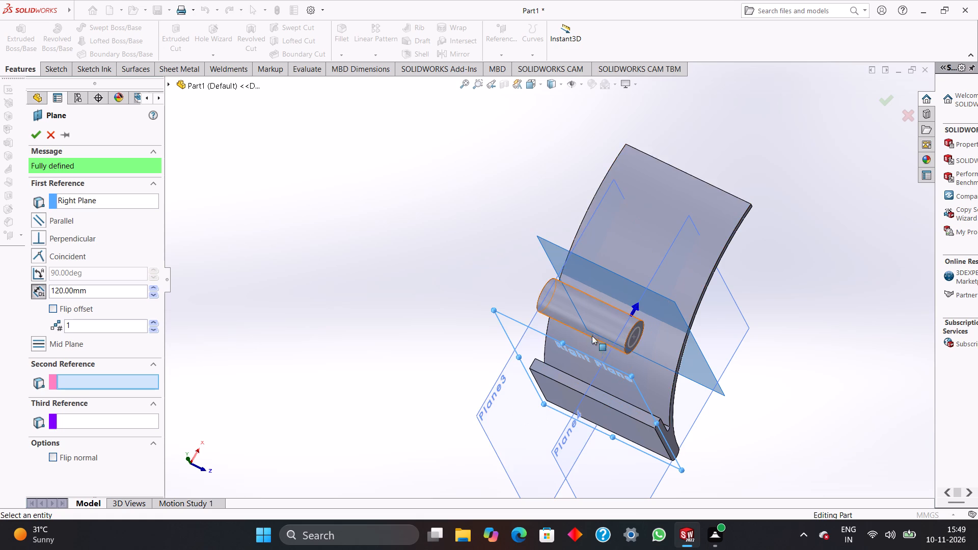
{"action": "double_click", "coordinate": [86, 287]}
{"action": "type", "text": "15"}
{"action": "key", "text": "Return"}
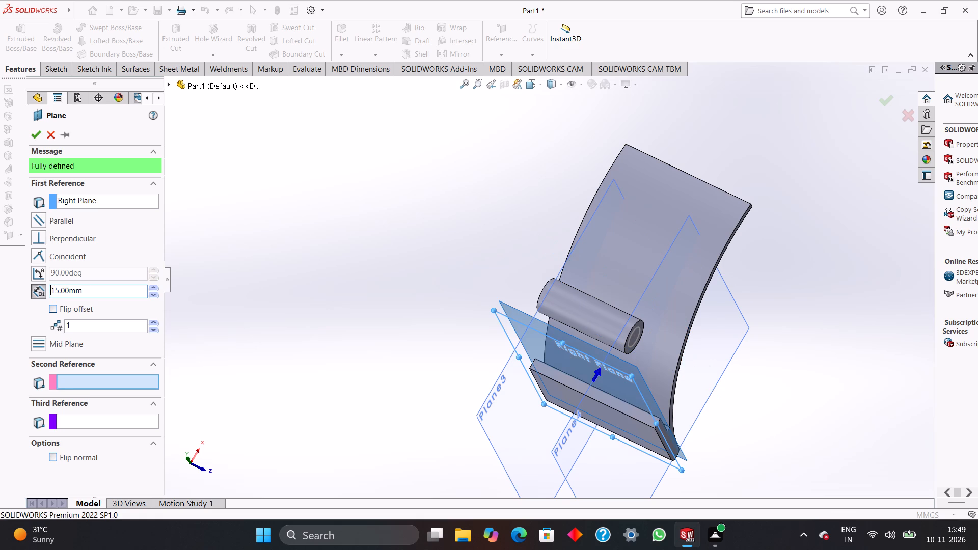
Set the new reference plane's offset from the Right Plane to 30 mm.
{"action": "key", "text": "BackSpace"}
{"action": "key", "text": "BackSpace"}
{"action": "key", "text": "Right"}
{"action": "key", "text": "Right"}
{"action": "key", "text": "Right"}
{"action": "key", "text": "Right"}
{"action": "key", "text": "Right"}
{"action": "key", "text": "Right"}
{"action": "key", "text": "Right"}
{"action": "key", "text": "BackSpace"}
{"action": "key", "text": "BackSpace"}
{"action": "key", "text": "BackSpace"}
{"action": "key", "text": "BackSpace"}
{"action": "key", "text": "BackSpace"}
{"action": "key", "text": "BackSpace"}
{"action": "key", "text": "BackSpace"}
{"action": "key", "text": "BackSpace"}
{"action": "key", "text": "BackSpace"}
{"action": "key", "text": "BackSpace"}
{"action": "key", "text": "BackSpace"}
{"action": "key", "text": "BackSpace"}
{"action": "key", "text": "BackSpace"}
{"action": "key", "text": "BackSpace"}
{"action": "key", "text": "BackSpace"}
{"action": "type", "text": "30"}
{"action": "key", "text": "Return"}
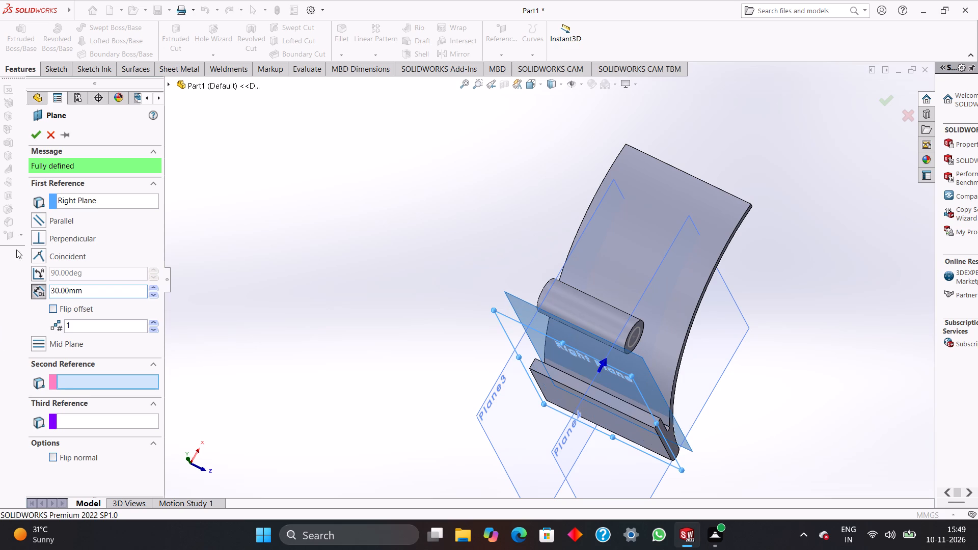
Set the offset from the Right Plane to 35 mm, so it meets the cylinder, and create the reference plane.
{"action": "middle_click_drag", "start_coordinate": [230, 258], "coordinate": [202, 248]}
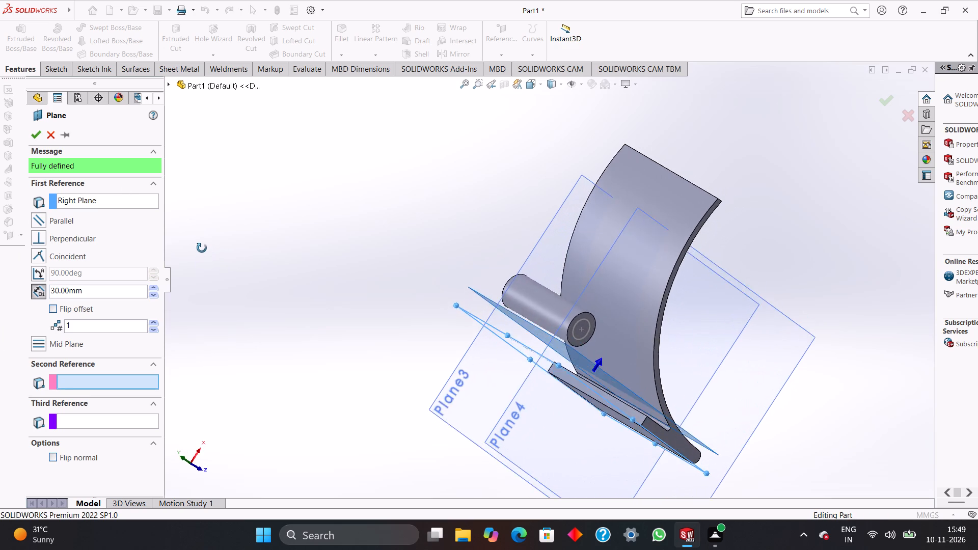
{"action": "middle_click_drag", "start_coordinate": [202, 248], "coordinate": [170, 213]}
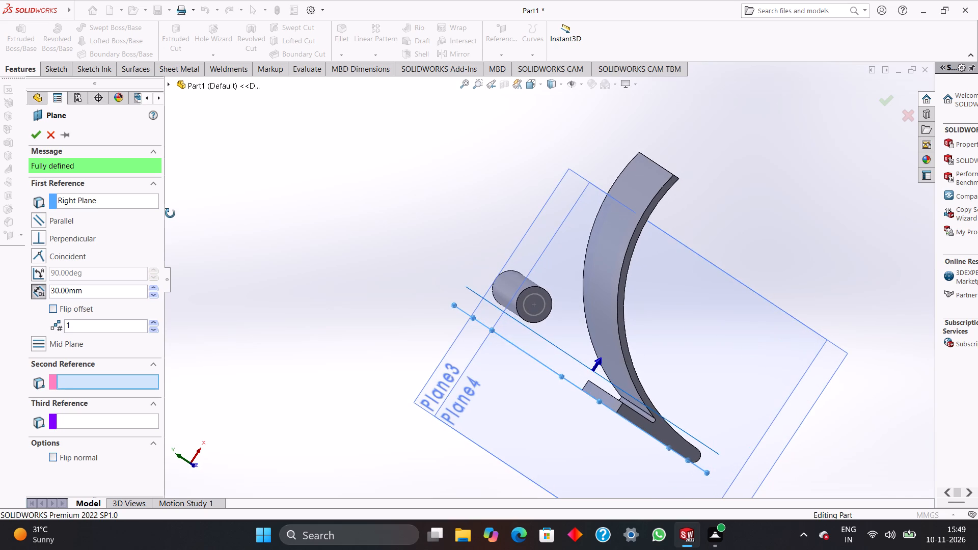
{"action": "middle_click_drag", "start_coordinate": [170, 213], "coordinate": [157, 191]}
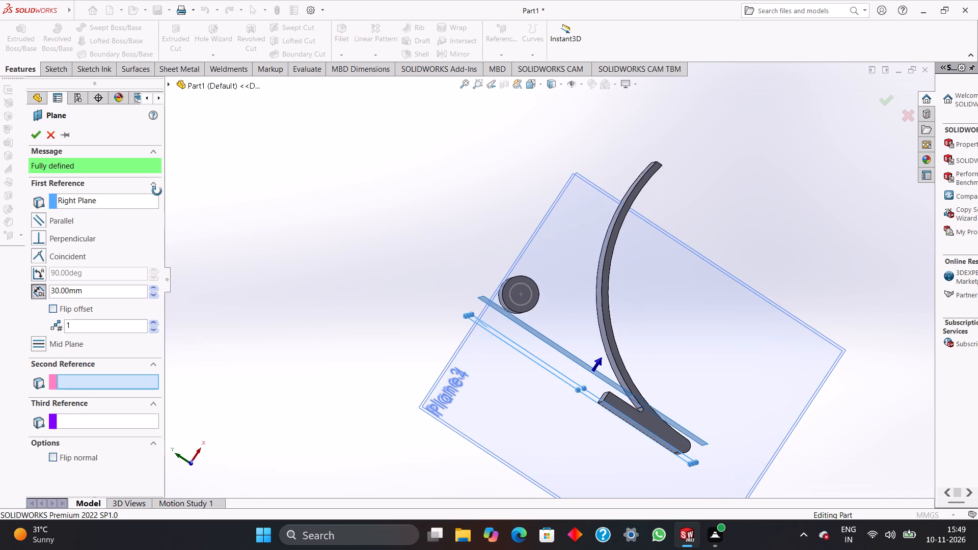
{"action": "middle_click_drag", "start_coordinate": [157, 191], "coordinate": [156, 191]}
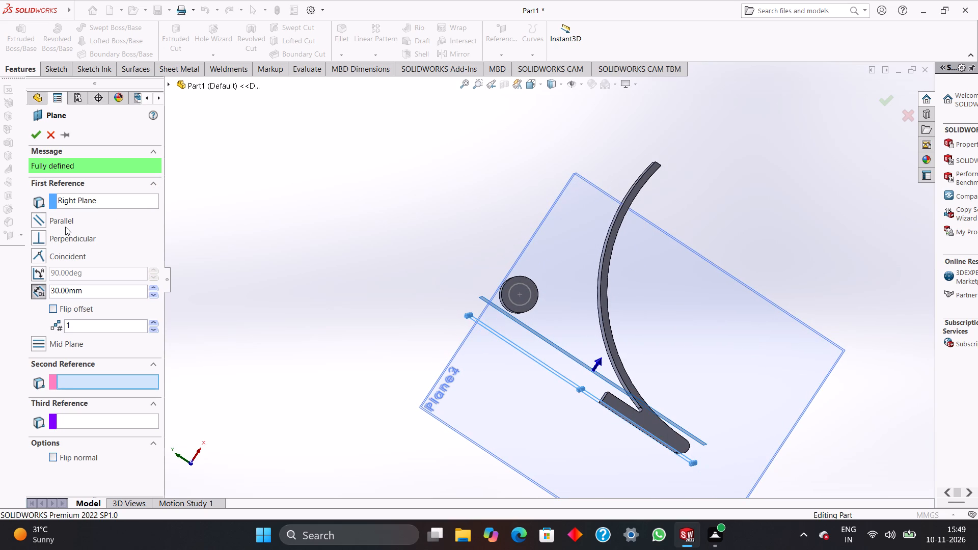
{"action": "double_click", "coordinate": [57, 292]}
{"action": "type", "text": "35"}
{"action": "key", "text": "Return"}
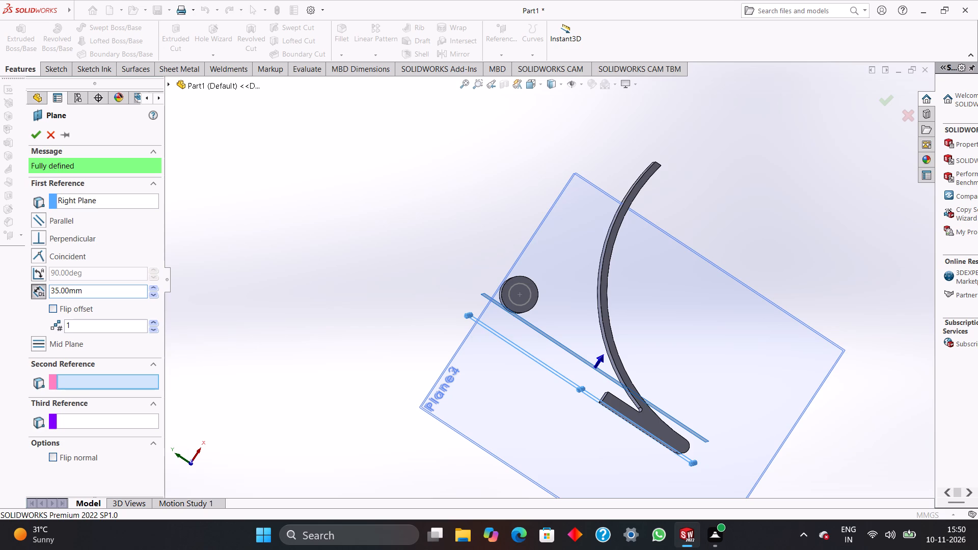
{"action": "middle_click_drag", "start_coordinate": [310, 293], "coordinate": [319, 313]}
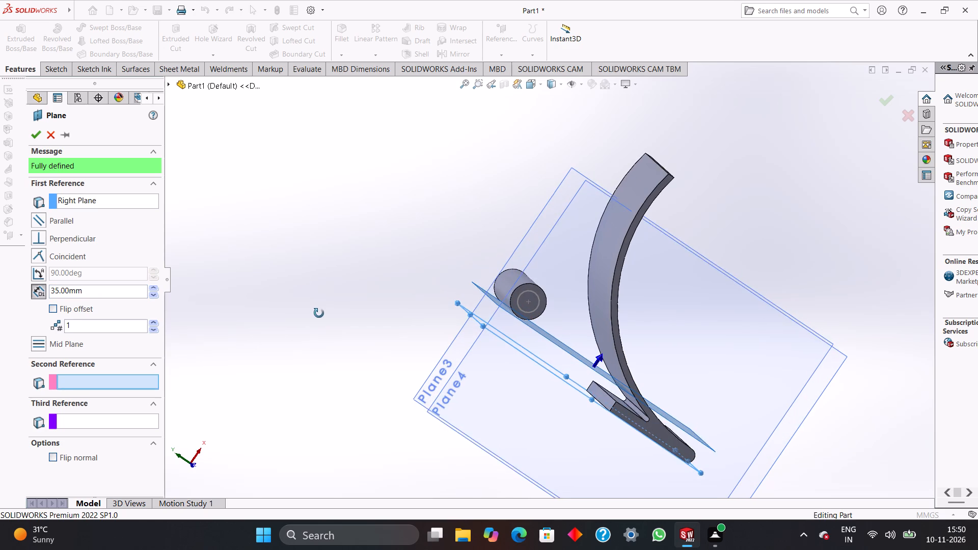
{"action": "middle_click_drag", "start_coordinate": [319, 313], "coordinate": [320, 311]}
{"action": "left_click", "coordinate": [37, 134]}
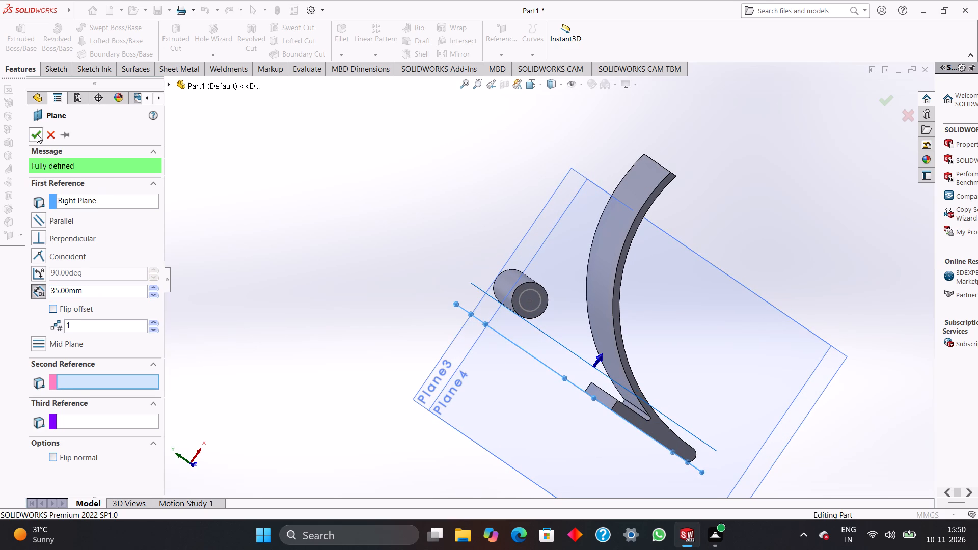
Start a new sketch on Plane5, the plane offset 35 mm from the Right Plane.
{"action": "middle_click_drag", "start_coordinate": [347, 244], "coordinate": [428, 236]}
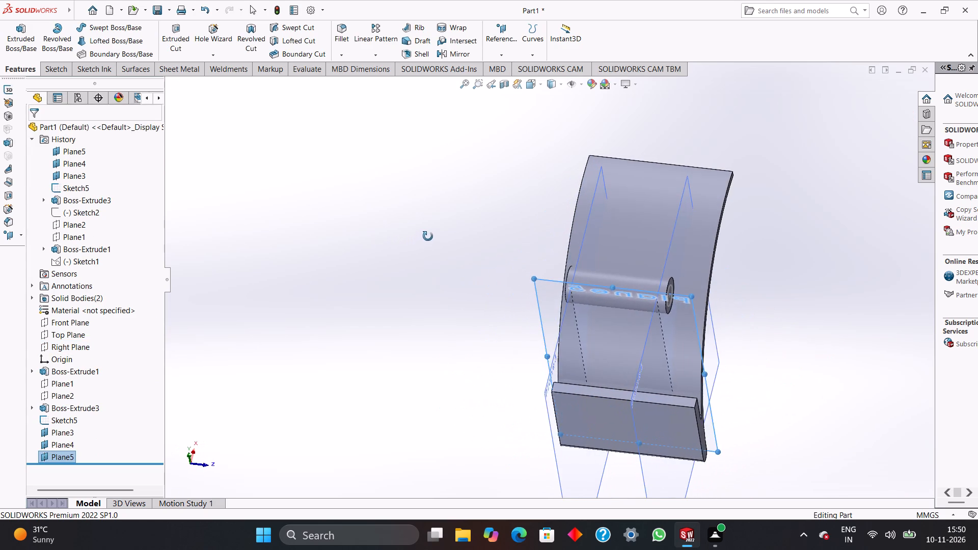
{"action": "middle_click_drag", "start_coordinate": [428, 236], "coordinate": [439, 238]}
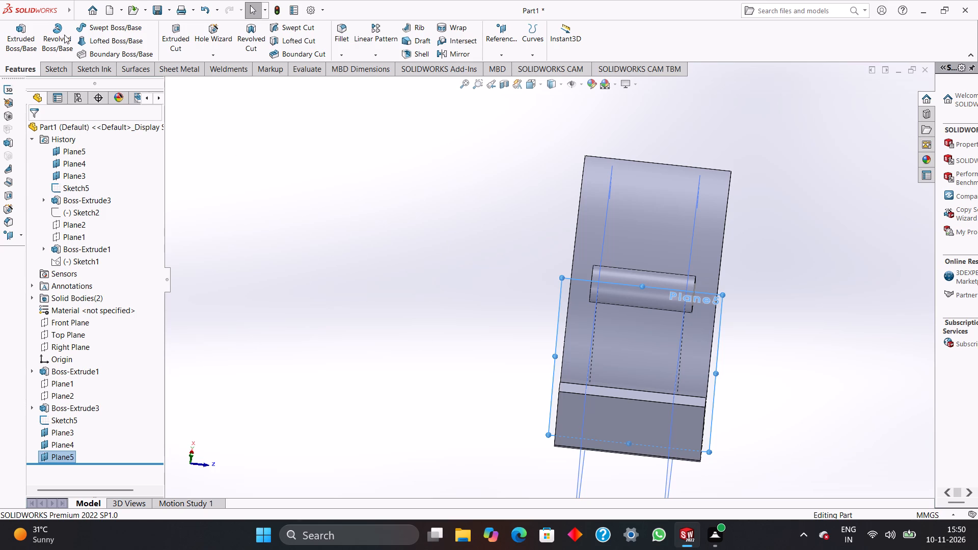
{"action": "left_click", "coordinate": [51, 70]}
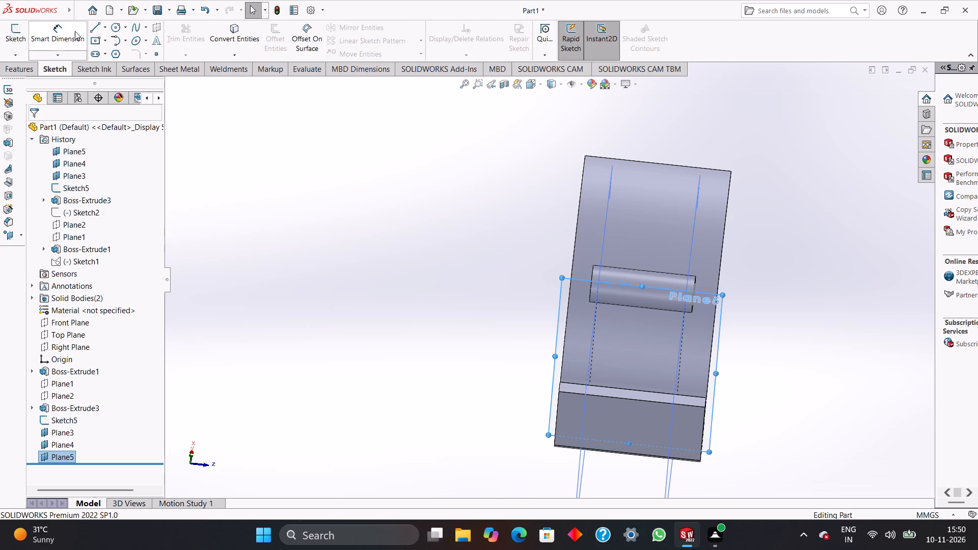
{"action": "left_click", "coordinate": [94, 39]}
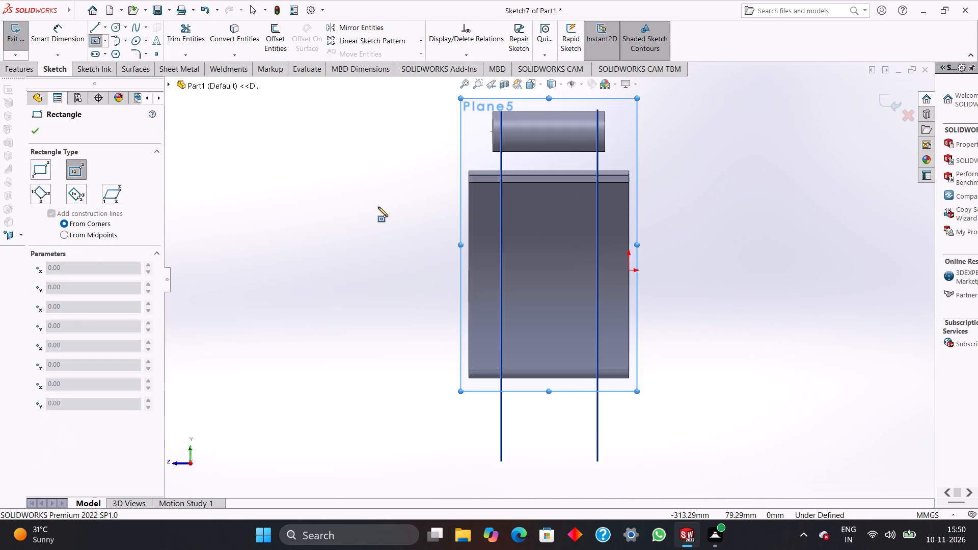
{"action": "middle_click_drag", "start_coordinate": [378, 206], "coordinate": [581, 287]}
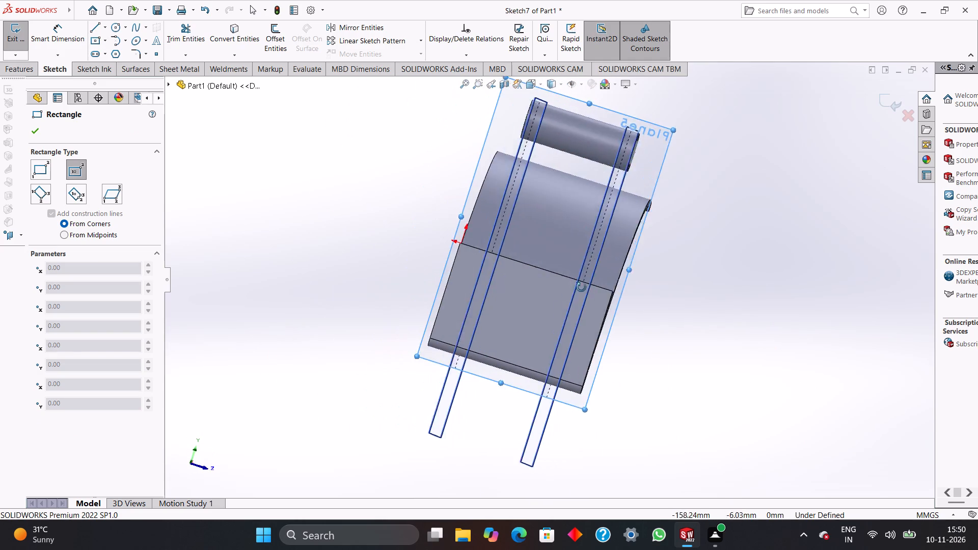
{"action": "middle_click_drag", "start_coordinate": [581, 287], "coordinate": [577, 312]}
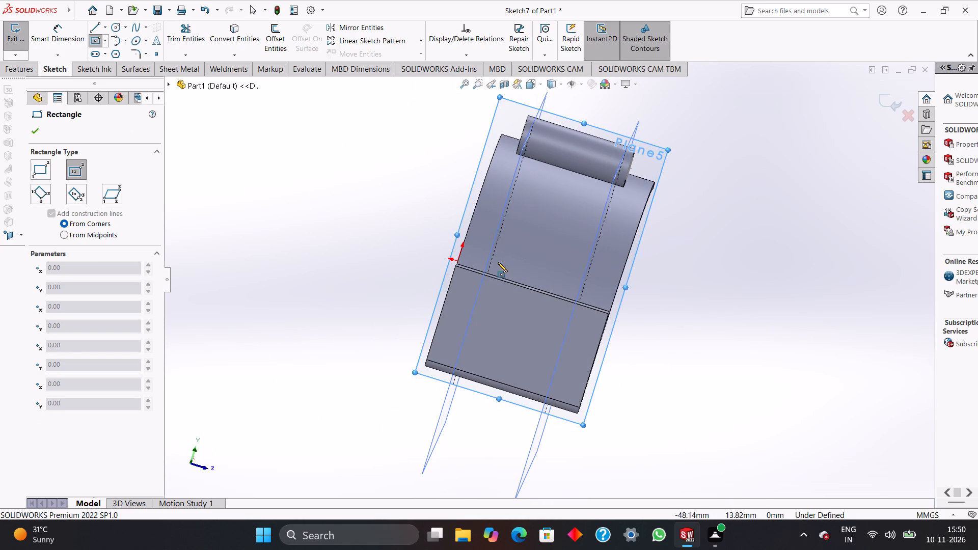
{"action": "key", "text": "ctrl+8"}
{"action": "key", "text": "ctrl+6"}
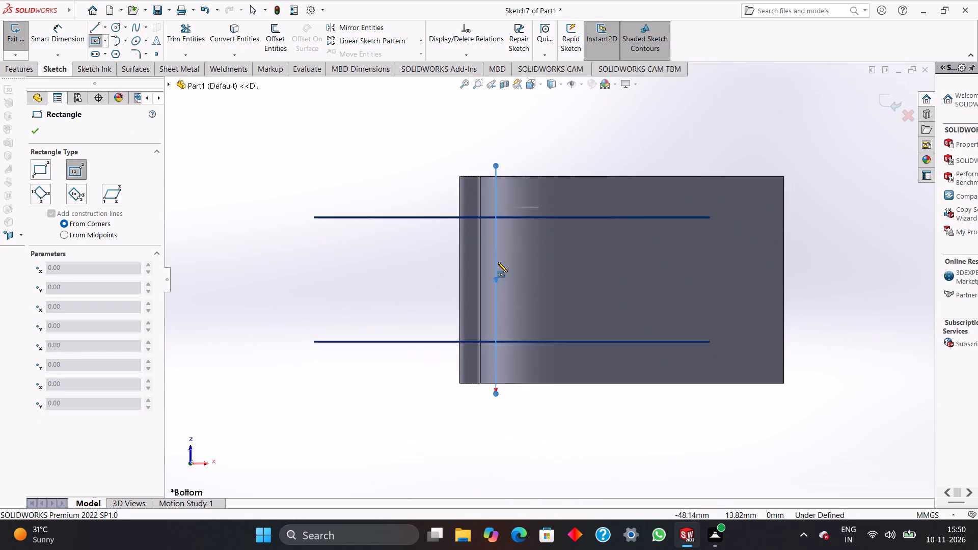
{"action": "key", "text": "ctrl+5"}
{"action": "key", "text": "ctrl+4"}
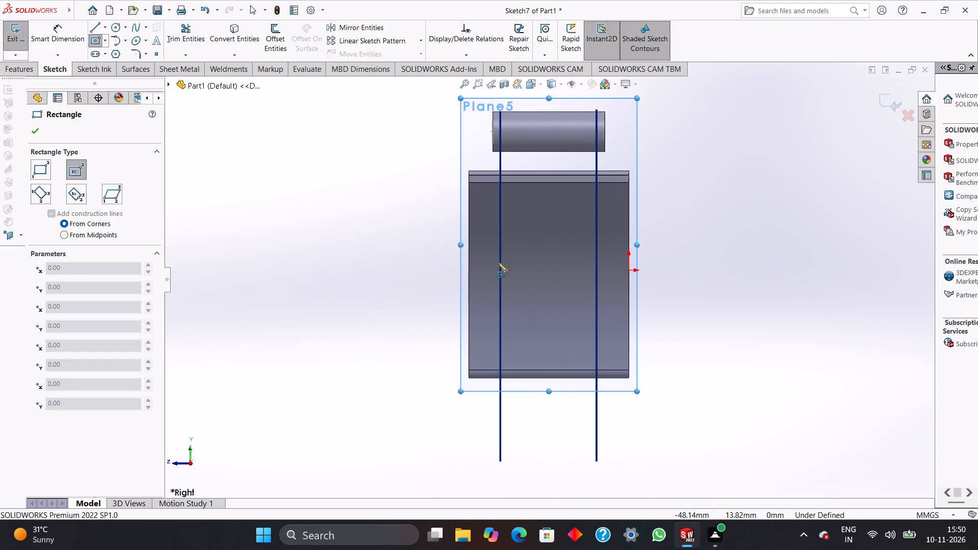
{"action": "key", "text": "ctrl+3"}
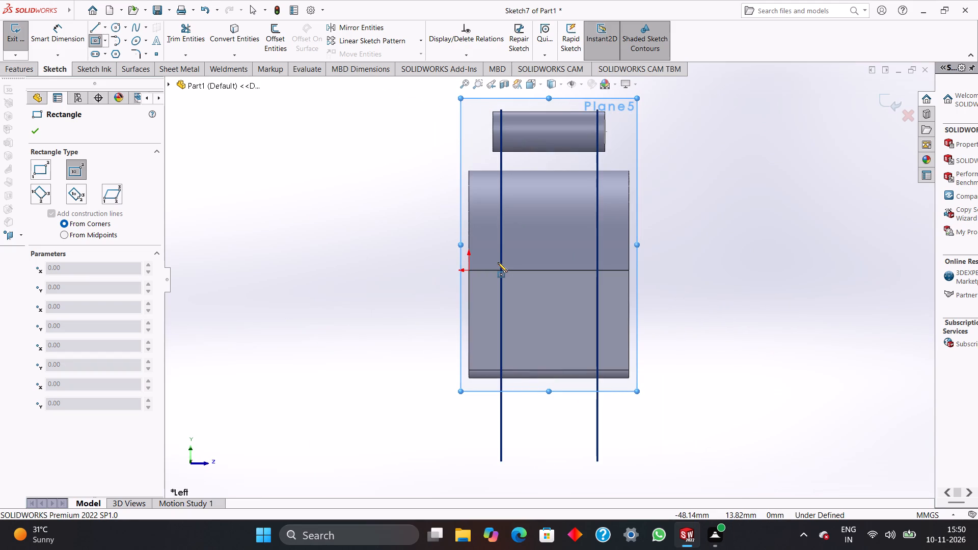
Draw a narrow corner rectangle, about 11 mm by 148 mm, from the cylinder's lower edge down to the origin's level.
{"action": "left_click", "coordinate": [497, 146]}
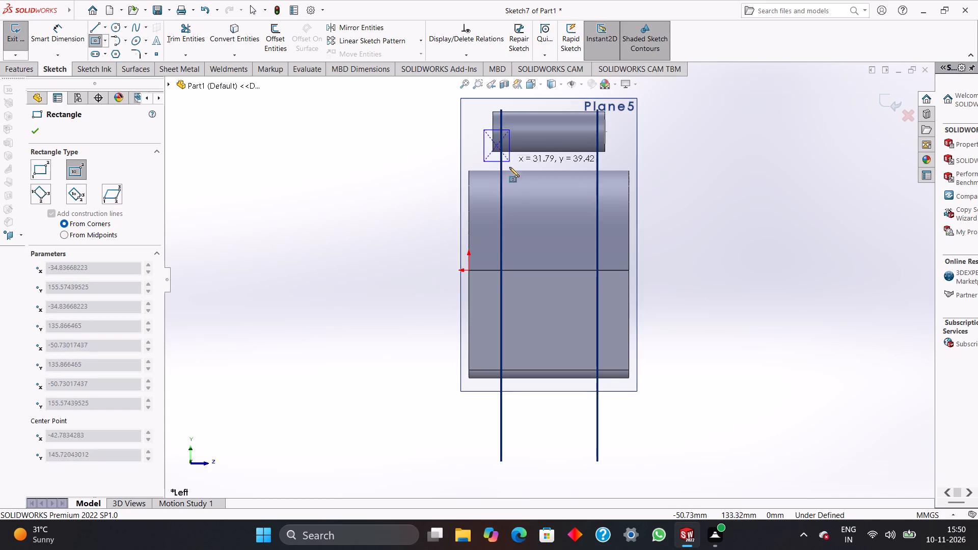
{"action": "key", "text": "Escape"}
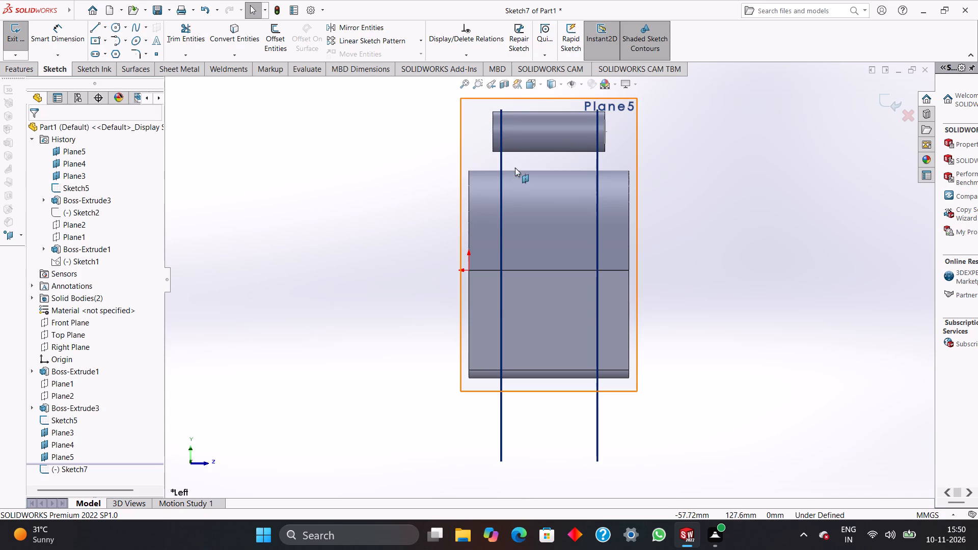
{"action": "left_click", "coordinate": [104, 42]}
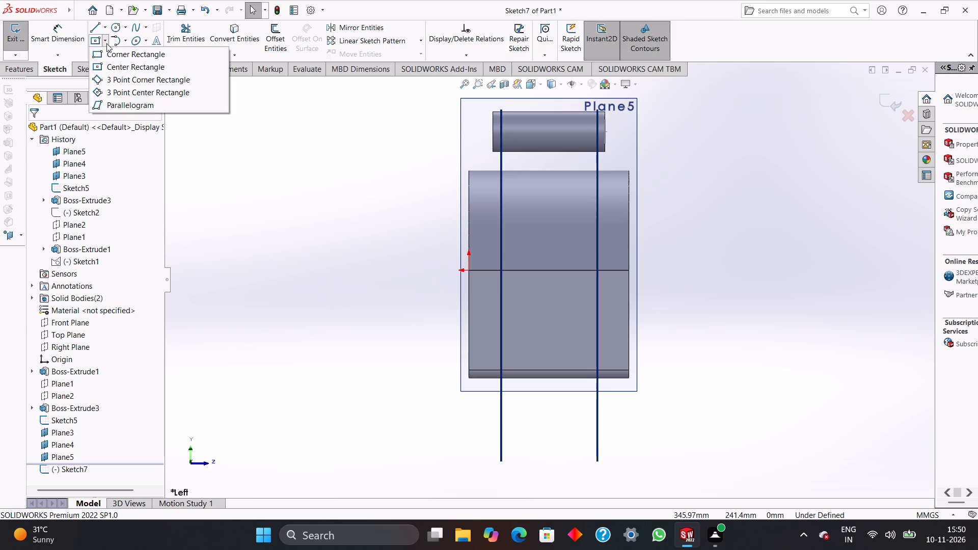
{"action": "left_click", "coordinate": [110, 51]}
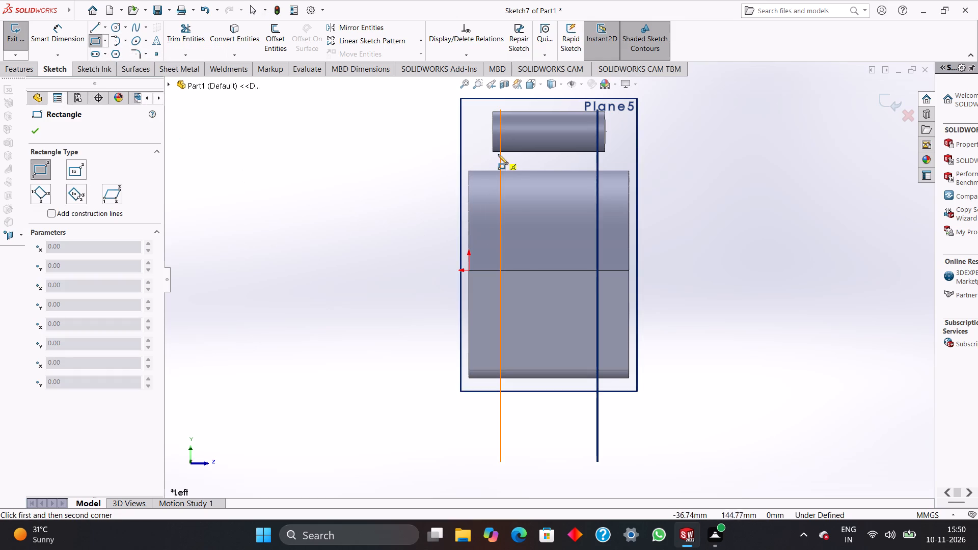
{"action": "scroll", "coordinate": [497, 148], "scroll_direction": "up", "scroll_amount": 2}
{"action": "scroll", "coordinate": [497, 148], "scroll_direction": "down", "scroll_amount": 5}
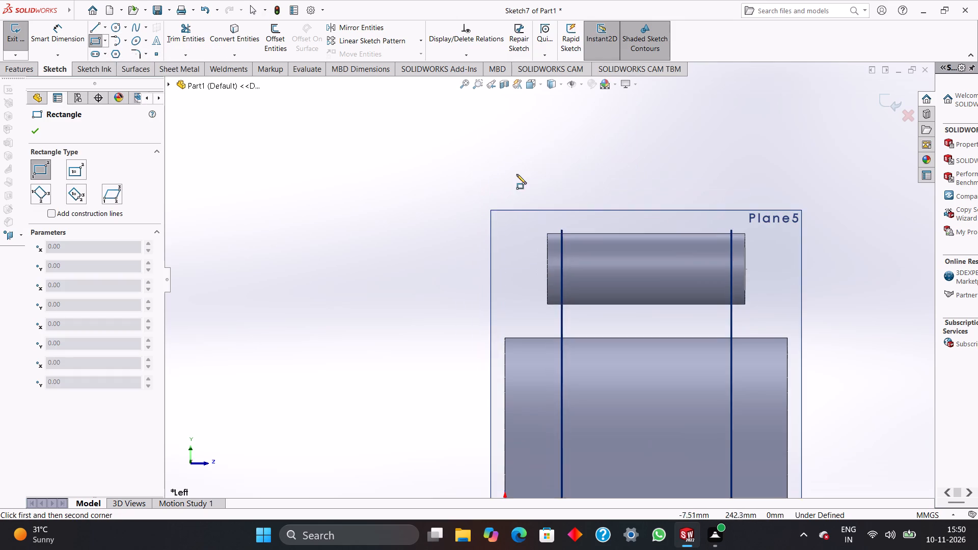
{"action": "scroll", "coordinate": [545, 295], "scroll_direction": "down", "scroll_amount": 3}
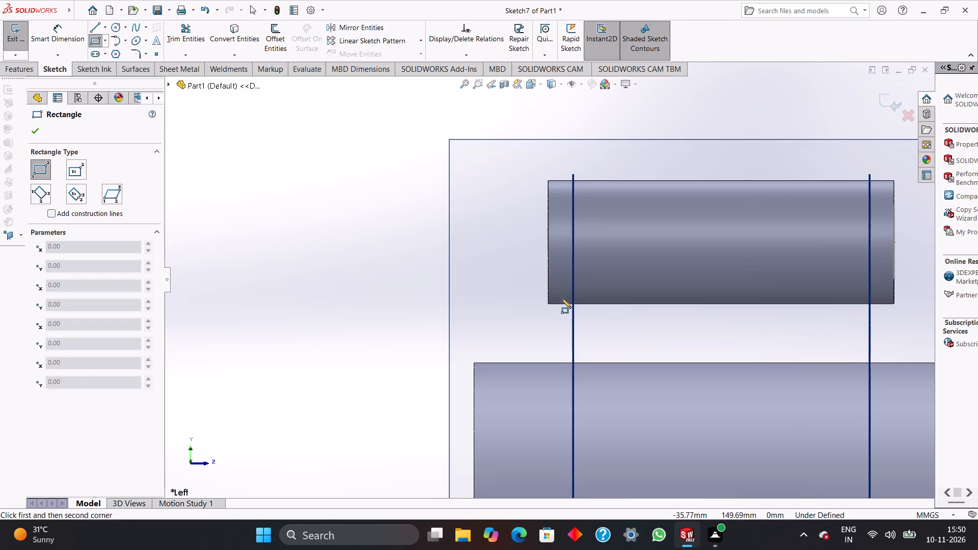
{"action": "left_click", "coordinate": [561, 303]}
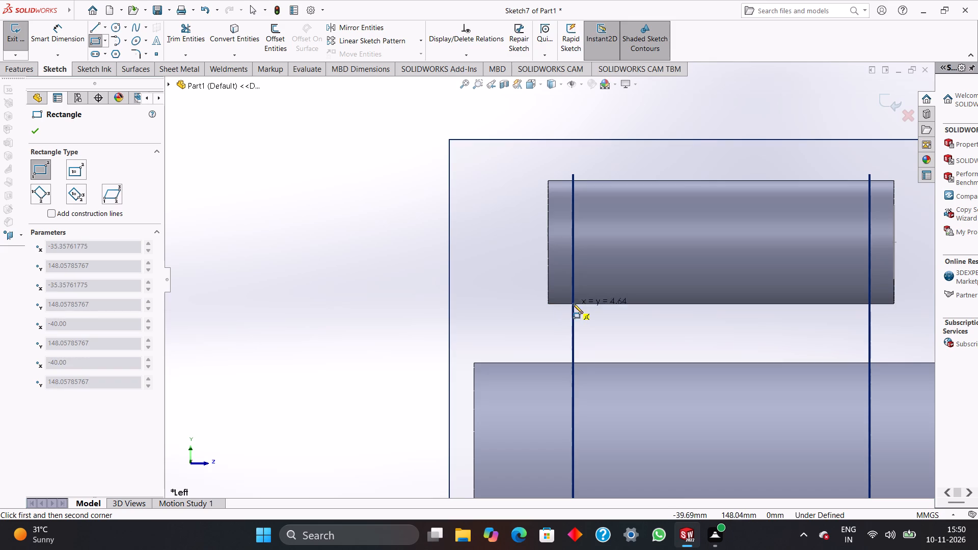
{"action": "scroll", "coordinate": [587, 318], "scroll_direction": "down", "scroll_amount": 3}
{"action": "scroll", "coordinate": [581, 326], "scroll_direction": "up", "scroll_amount": 6}
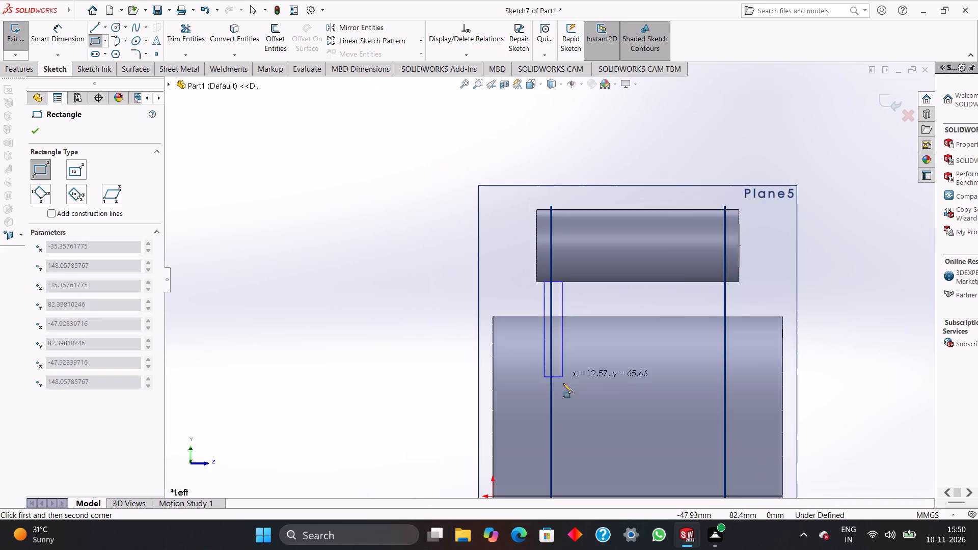
{"action": "scroll", "coordinate": [563, 399], "scroll_direction": "up", "scroll_amount": 3}
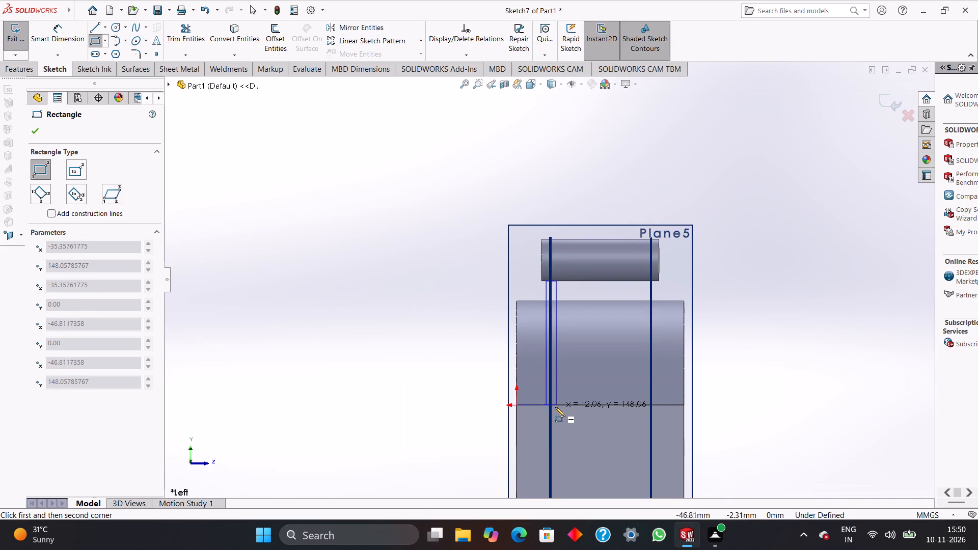
{"action": "left_click", "coordinate": [555, 407]}
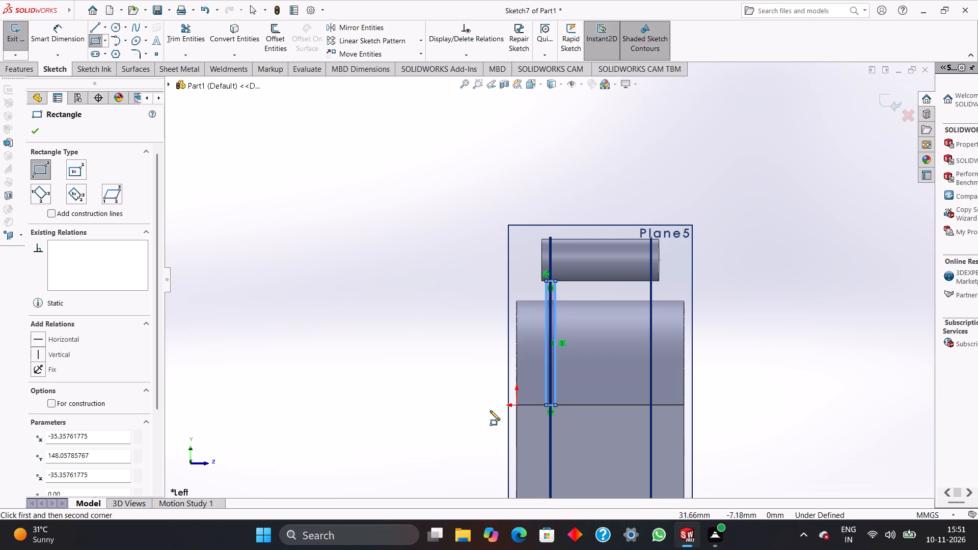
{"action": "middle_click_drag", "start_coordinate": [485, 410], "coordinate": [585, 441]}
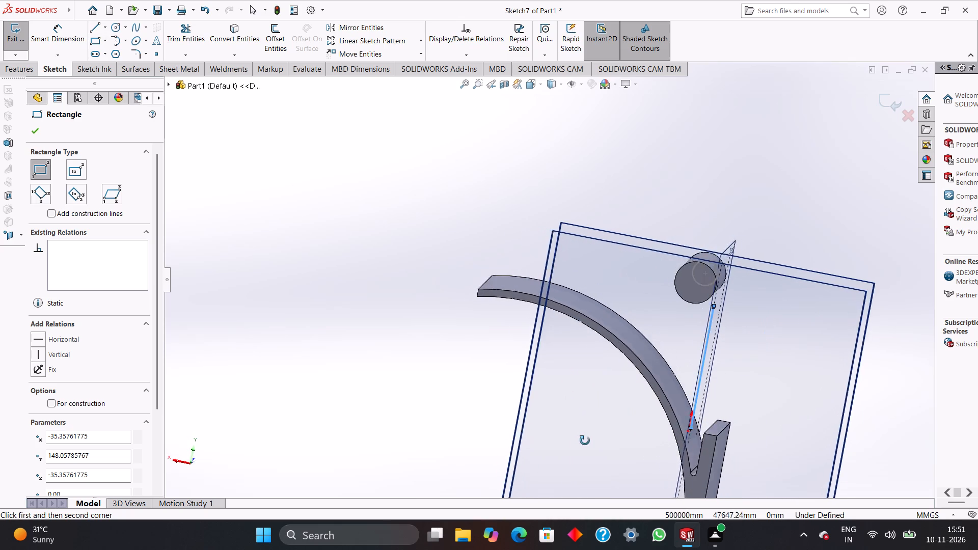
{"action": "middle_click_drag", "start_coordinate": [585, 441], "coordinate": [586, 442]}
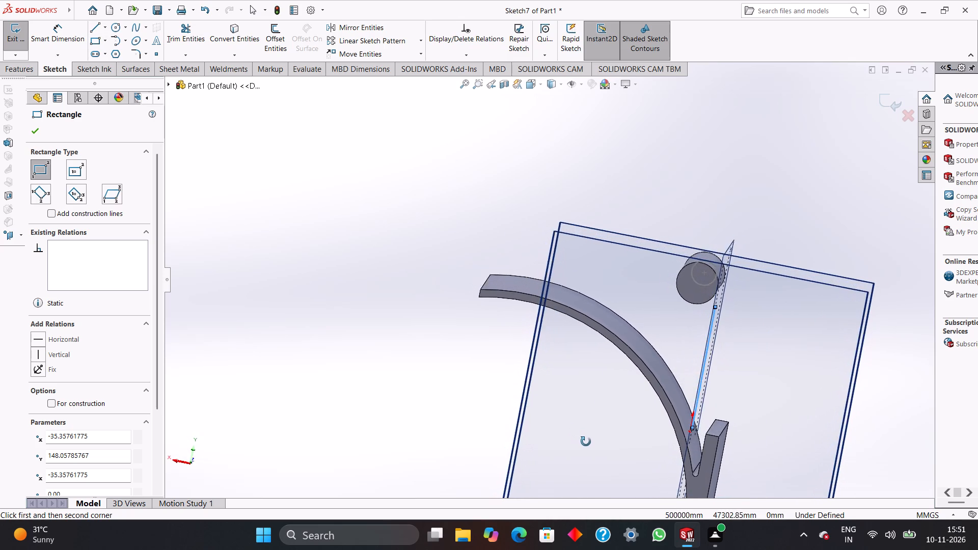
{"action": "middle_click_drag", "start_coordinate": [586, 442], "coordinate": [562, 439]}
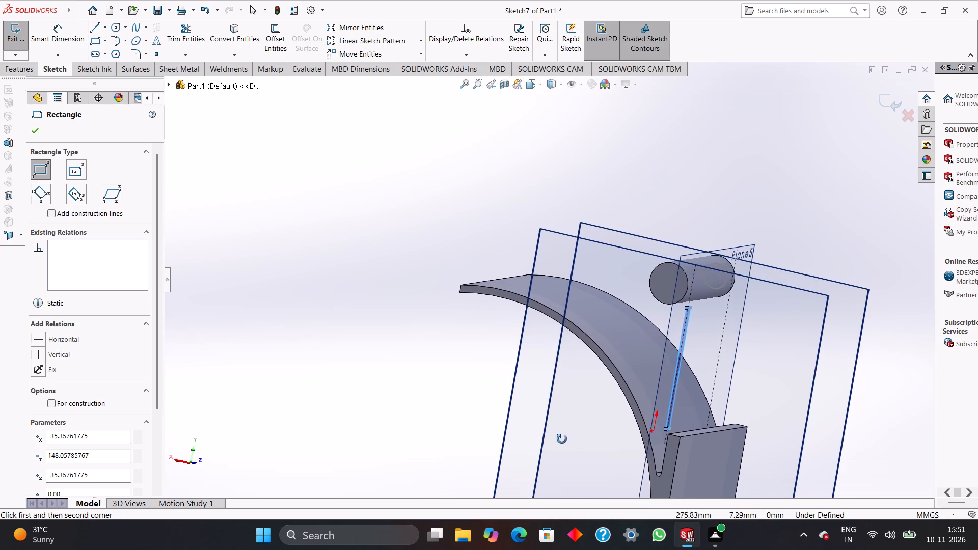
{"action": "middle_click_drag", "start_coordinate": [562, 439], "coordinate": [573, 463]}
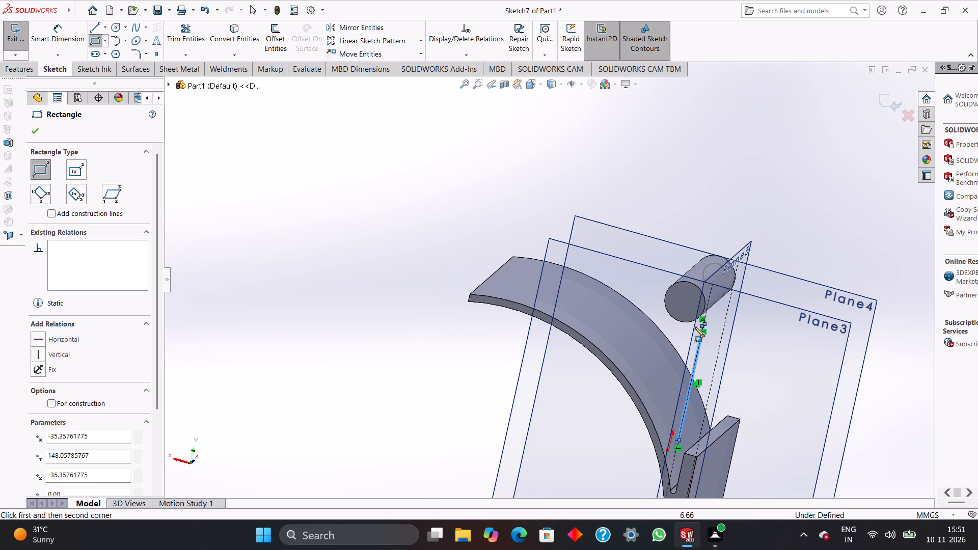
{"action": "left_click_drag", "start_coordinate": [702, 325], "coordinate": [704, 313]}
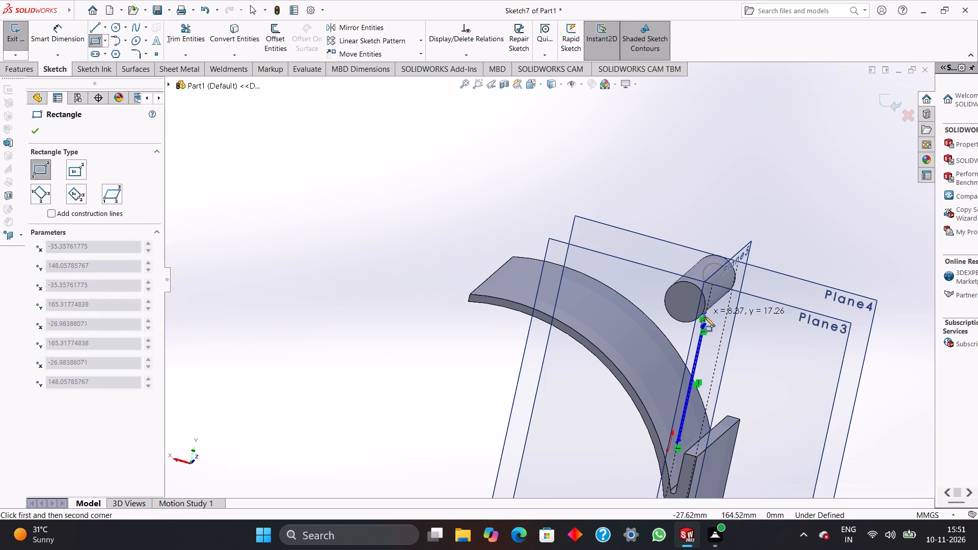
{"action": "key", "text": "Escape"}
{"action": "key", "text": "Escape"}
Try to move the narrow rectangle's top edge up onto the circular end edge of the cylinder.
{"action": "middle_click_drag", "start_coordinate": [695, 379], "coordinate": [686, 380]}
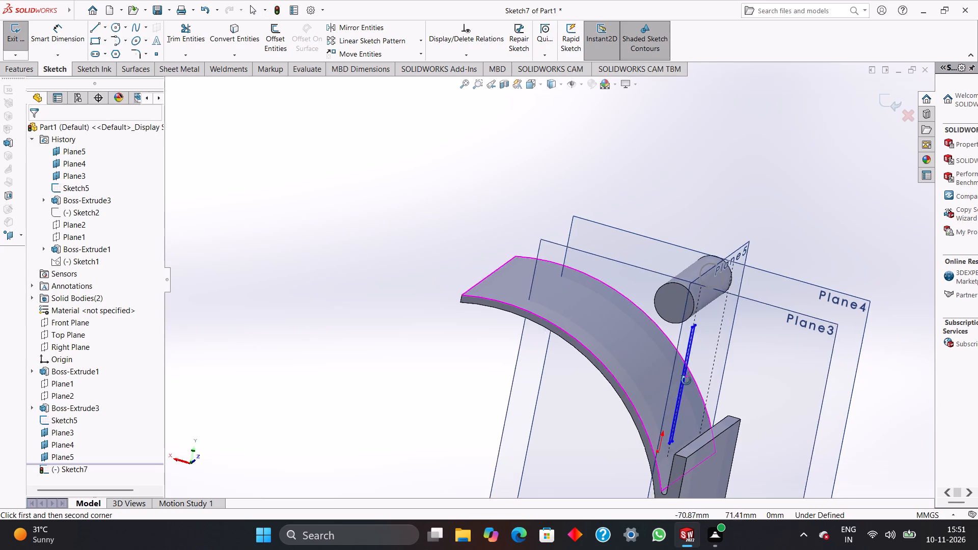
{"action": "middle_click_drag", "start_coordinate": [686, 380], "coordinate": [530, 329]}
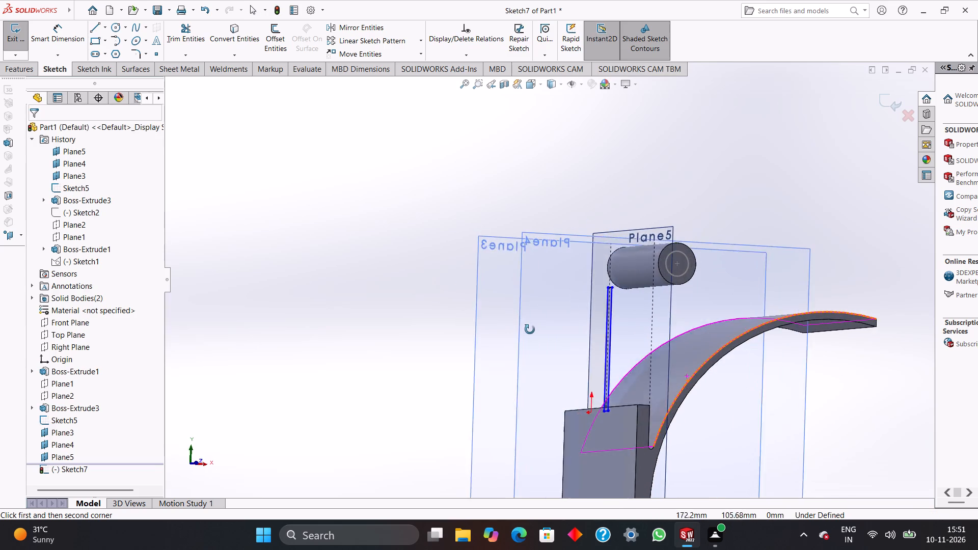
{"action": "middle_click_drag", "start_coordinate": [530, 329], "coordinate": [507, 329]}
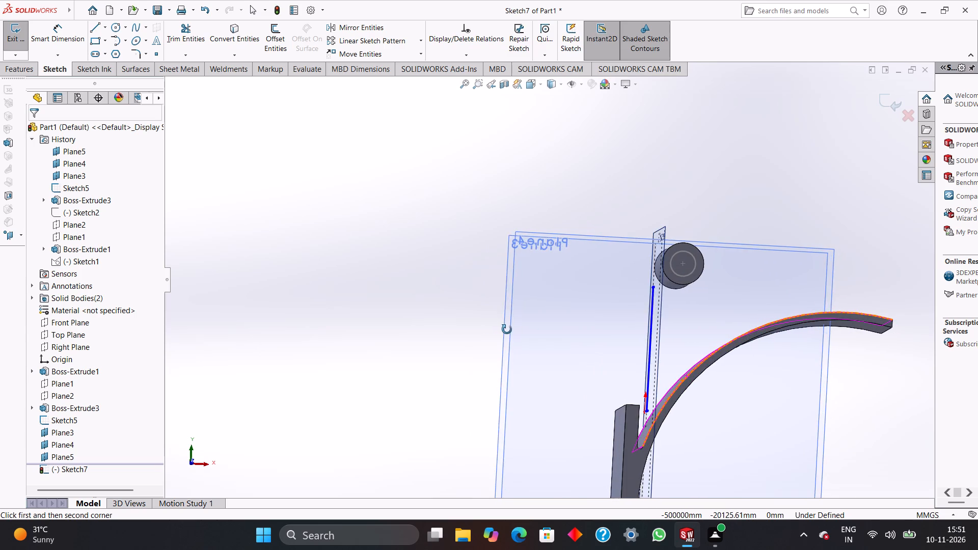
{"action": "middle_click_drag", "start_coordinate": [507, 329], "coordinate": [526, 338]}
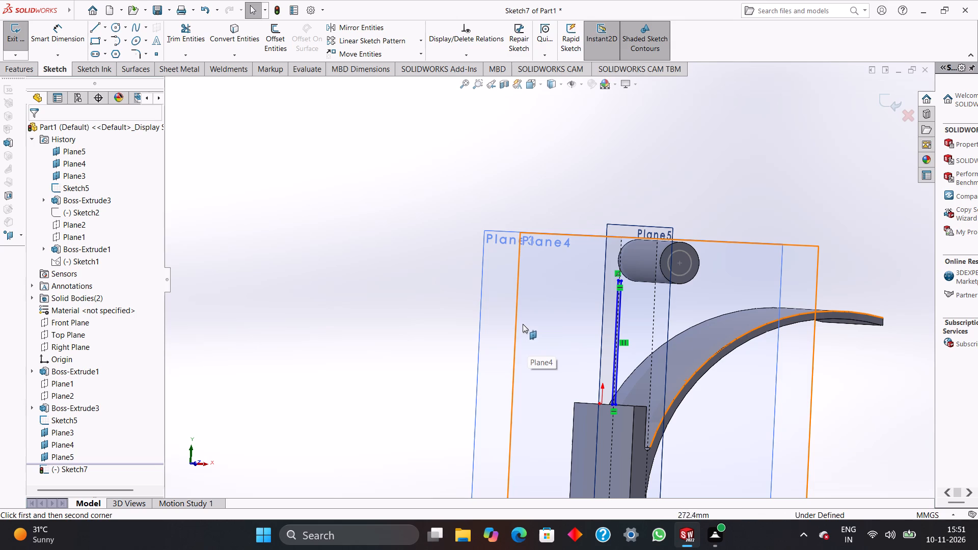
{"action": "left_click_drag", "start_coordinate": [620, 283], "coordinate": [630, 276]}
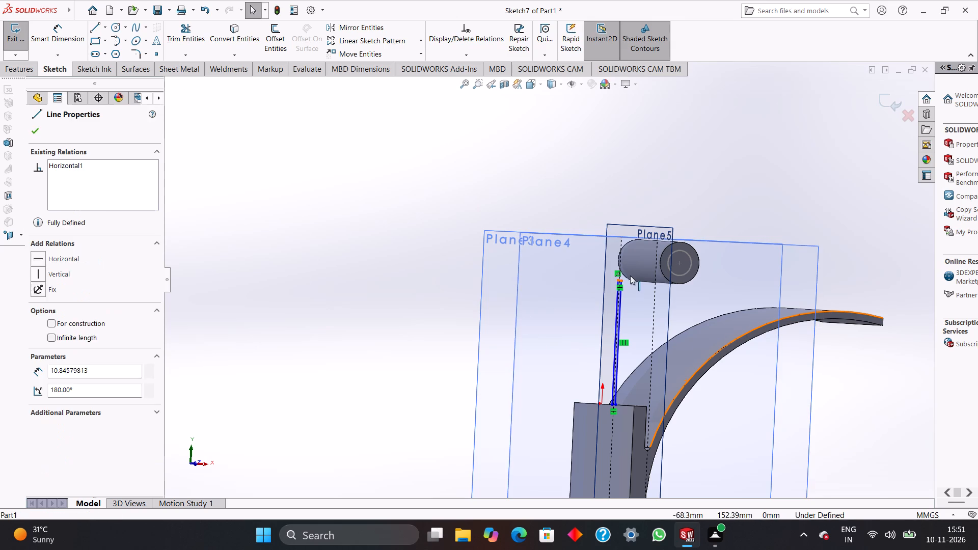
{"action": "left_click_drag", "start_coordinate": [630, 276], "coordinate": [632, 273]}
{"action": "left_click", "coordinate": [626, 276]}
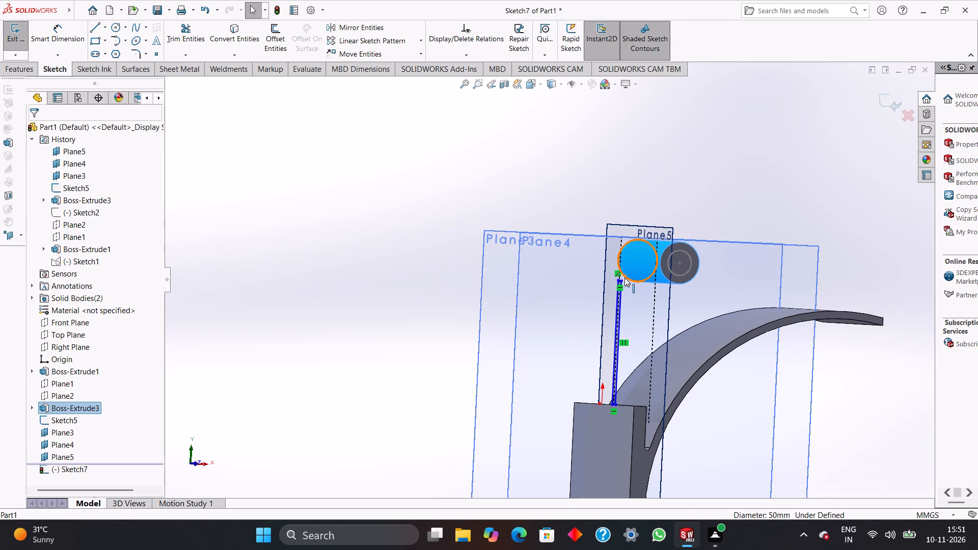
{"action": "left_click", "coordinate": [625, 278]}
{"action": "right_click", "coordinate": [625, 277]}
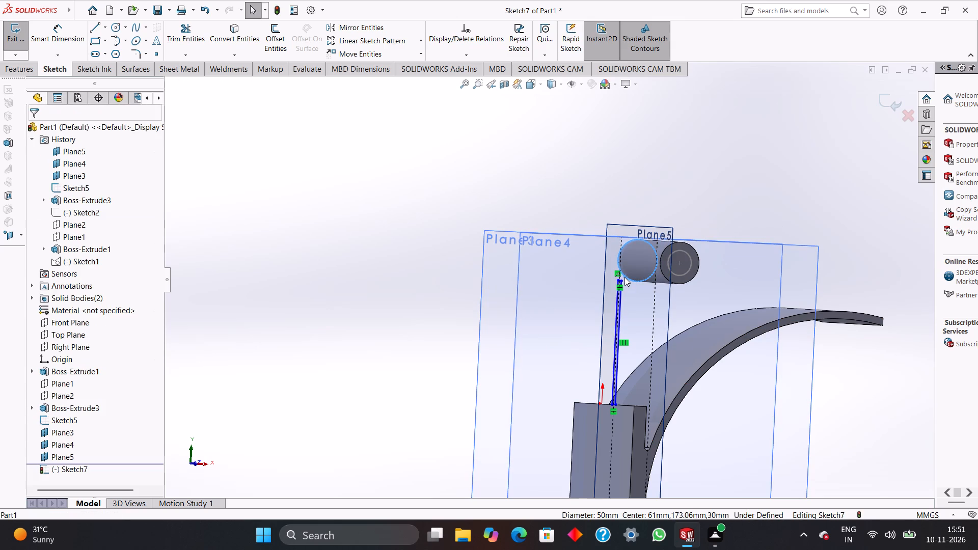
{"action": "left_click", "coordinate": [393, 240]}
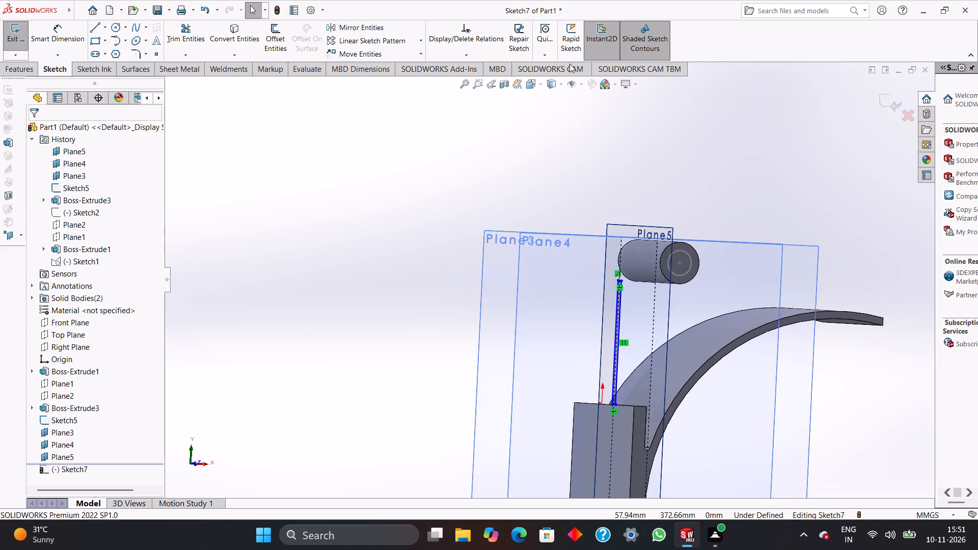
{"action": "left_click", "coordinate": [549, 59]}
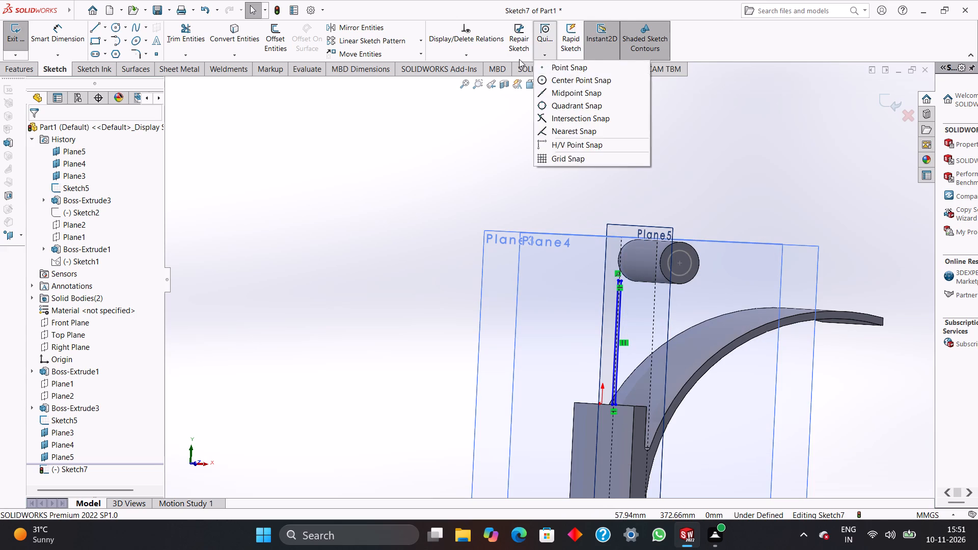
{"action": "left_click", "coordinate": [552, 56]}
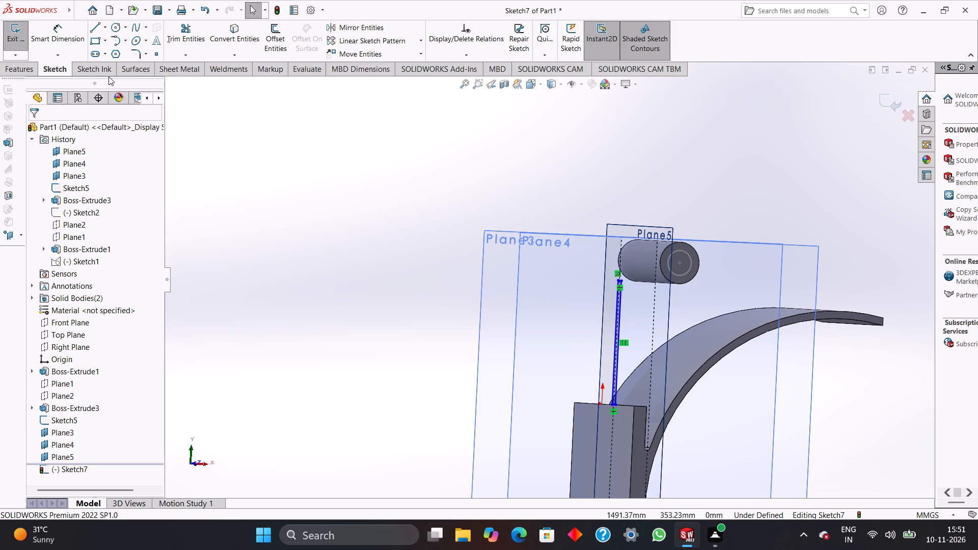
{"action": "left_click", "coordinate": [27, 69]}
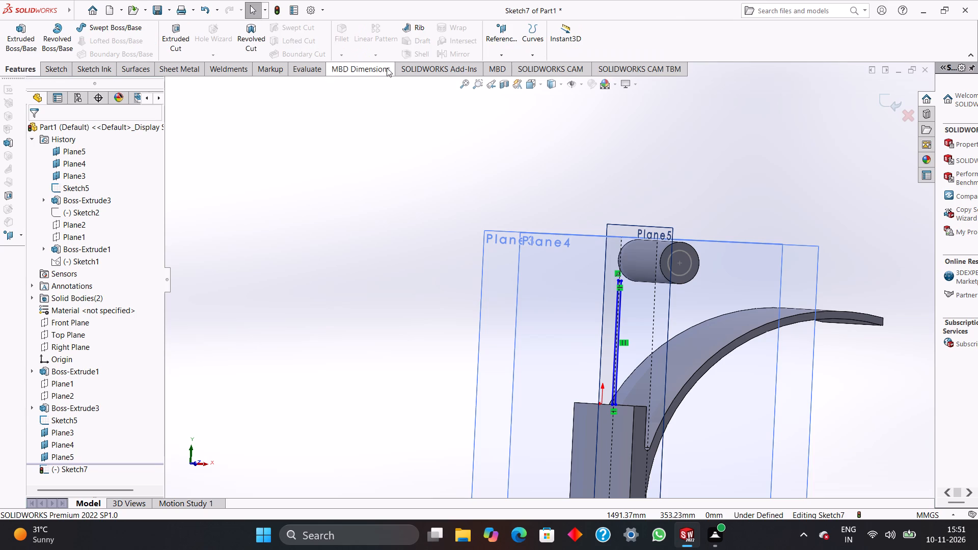
Create a mate reference named Default, with Plane4 as the primary entity and Plane5 as the secondary entity.
{"action": "left_click", "coordinate": [504, 57]}
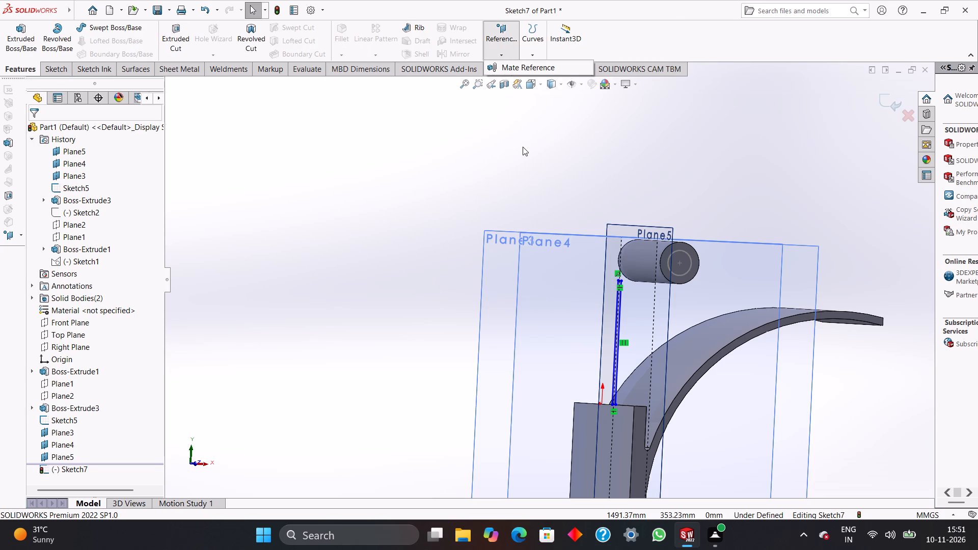
{"action": "left_click", "coordinate": [524, 148]}
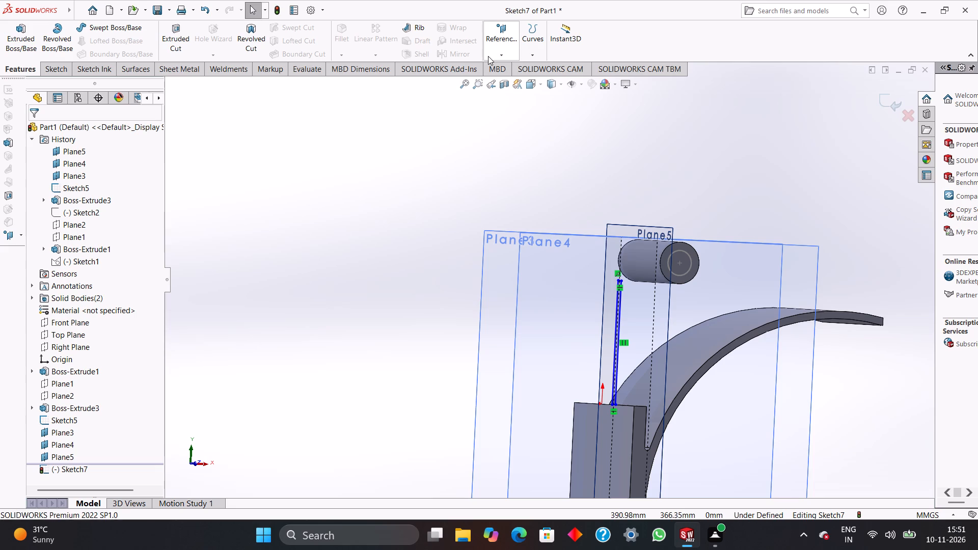
{"action": "left_click", "coordinate": [491, 57]}
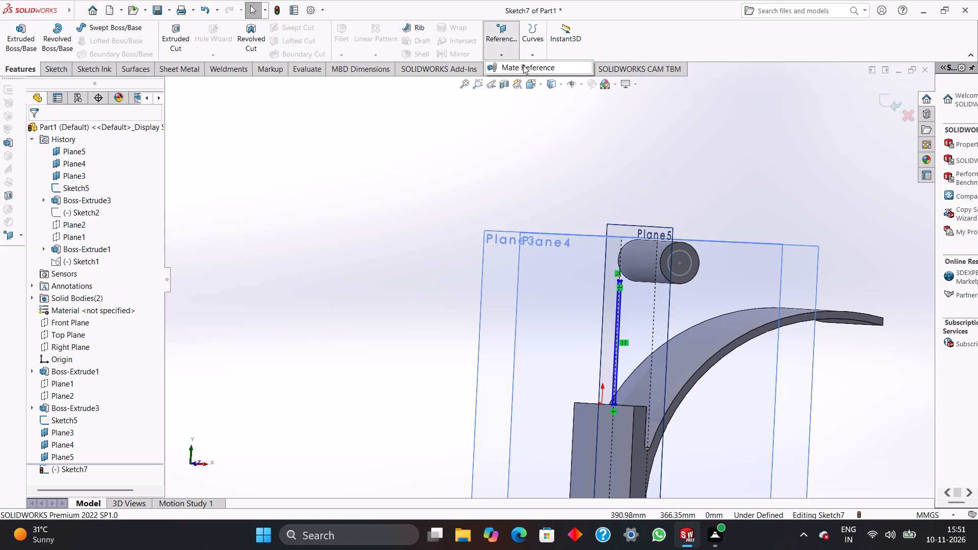
{"action": "left_click", "coordinate": [524, 66]}
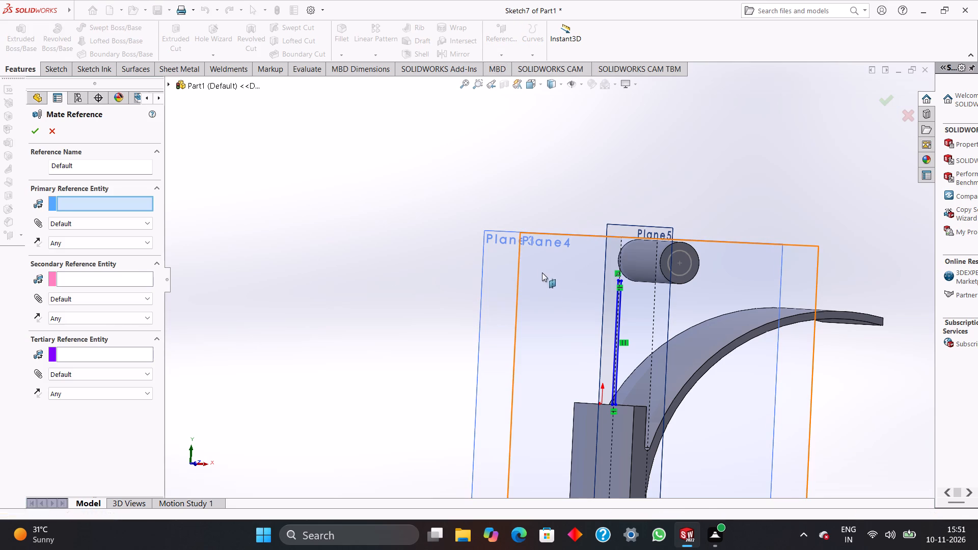
{"action": "left_click", "coordinate": [541, 250]}
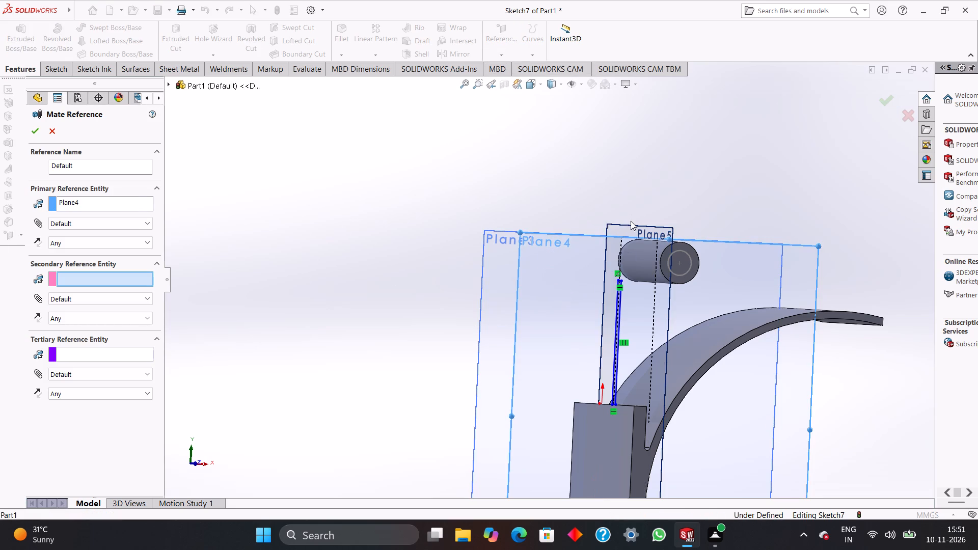
{"action": "left_click", "coordinate": [631, 226]}
{"action": "left_click", "coordinate": [890, 98]}
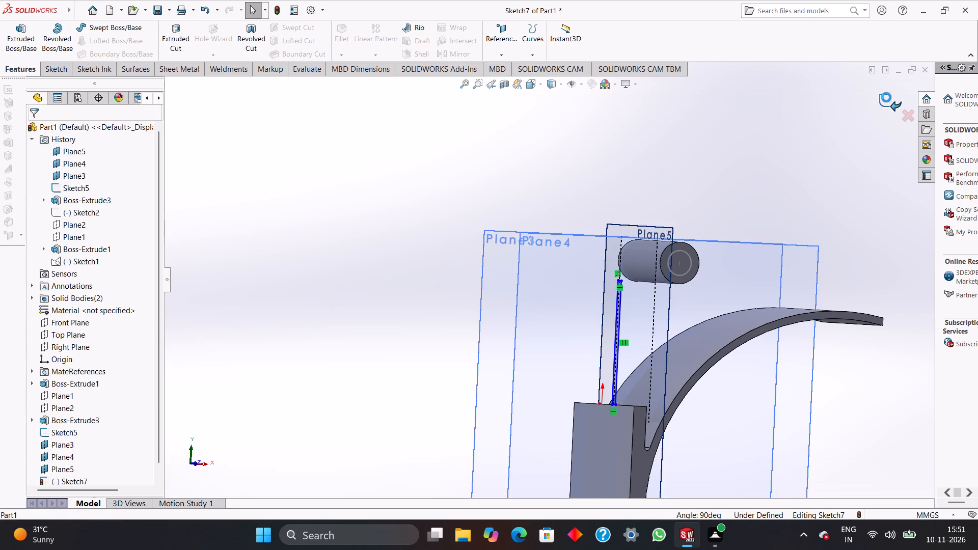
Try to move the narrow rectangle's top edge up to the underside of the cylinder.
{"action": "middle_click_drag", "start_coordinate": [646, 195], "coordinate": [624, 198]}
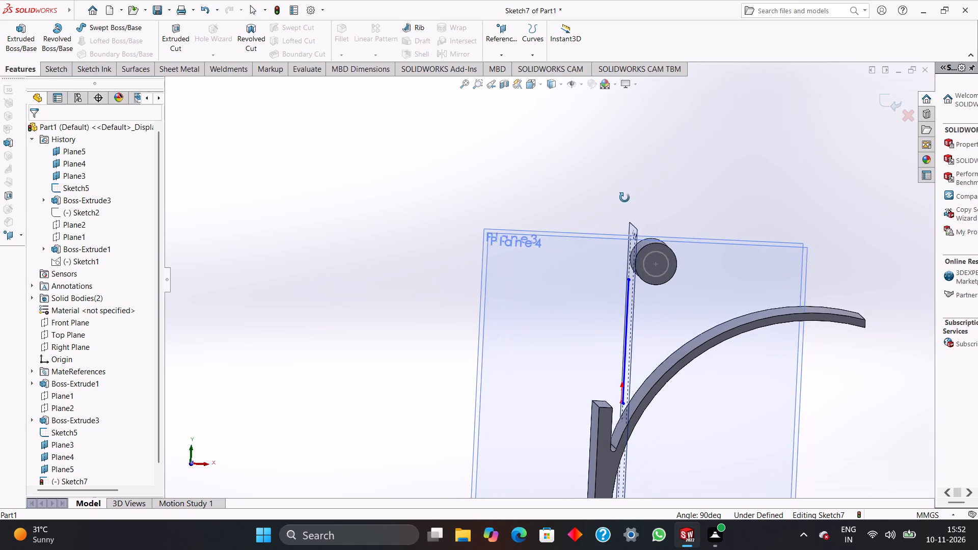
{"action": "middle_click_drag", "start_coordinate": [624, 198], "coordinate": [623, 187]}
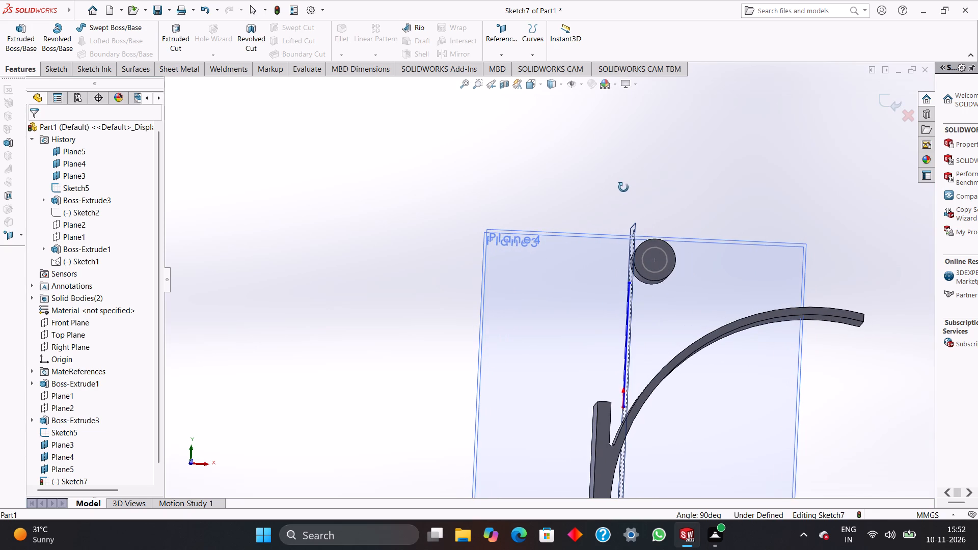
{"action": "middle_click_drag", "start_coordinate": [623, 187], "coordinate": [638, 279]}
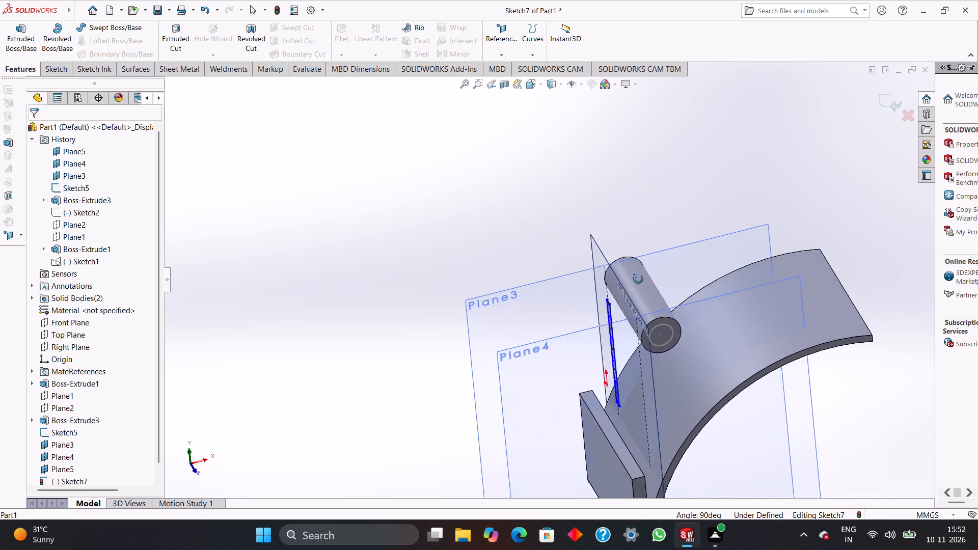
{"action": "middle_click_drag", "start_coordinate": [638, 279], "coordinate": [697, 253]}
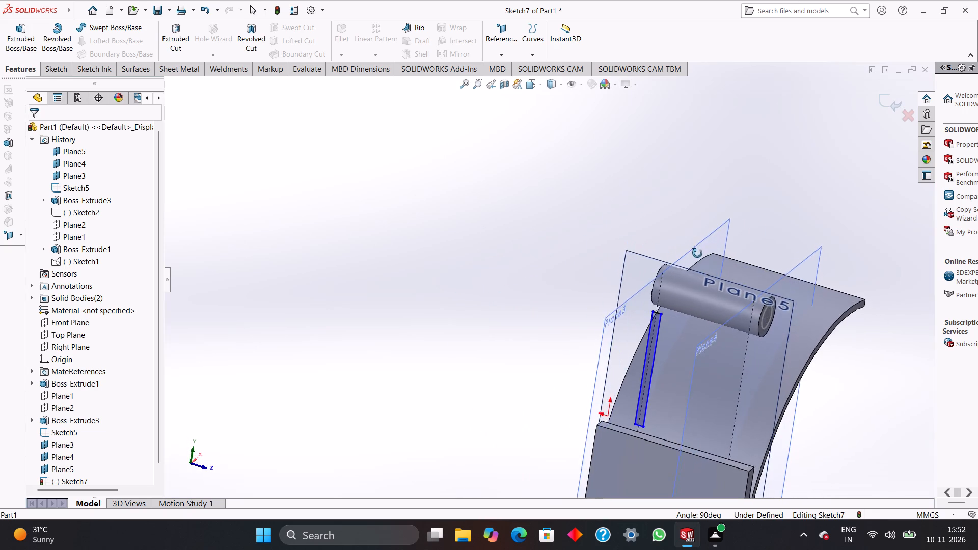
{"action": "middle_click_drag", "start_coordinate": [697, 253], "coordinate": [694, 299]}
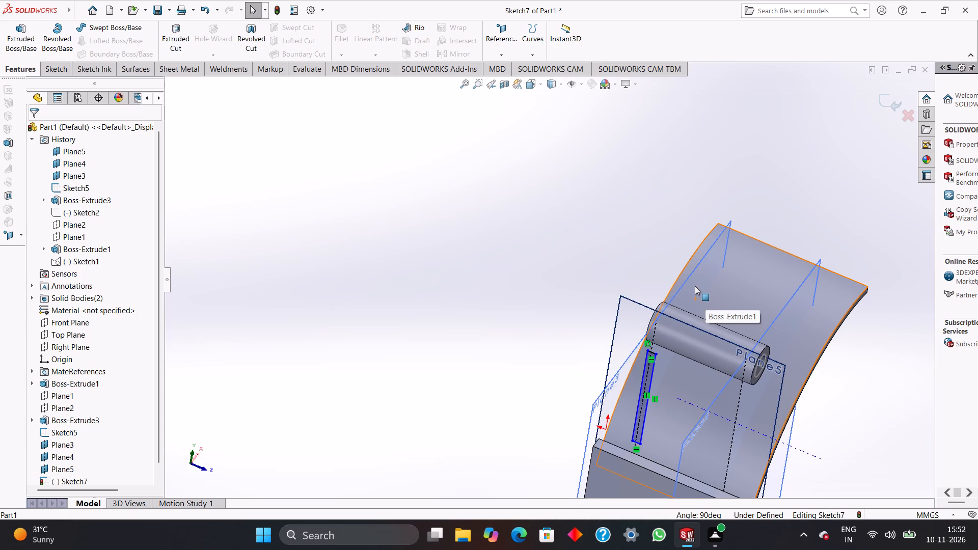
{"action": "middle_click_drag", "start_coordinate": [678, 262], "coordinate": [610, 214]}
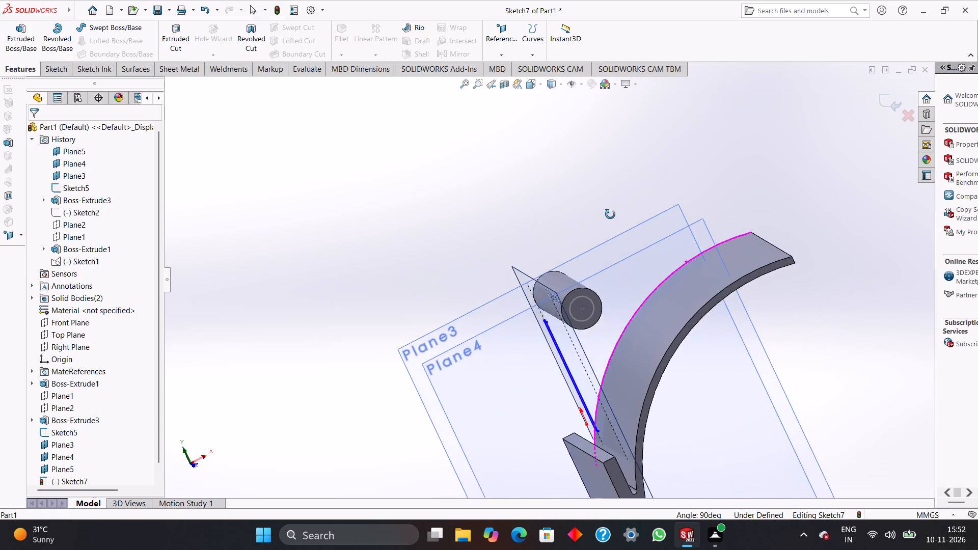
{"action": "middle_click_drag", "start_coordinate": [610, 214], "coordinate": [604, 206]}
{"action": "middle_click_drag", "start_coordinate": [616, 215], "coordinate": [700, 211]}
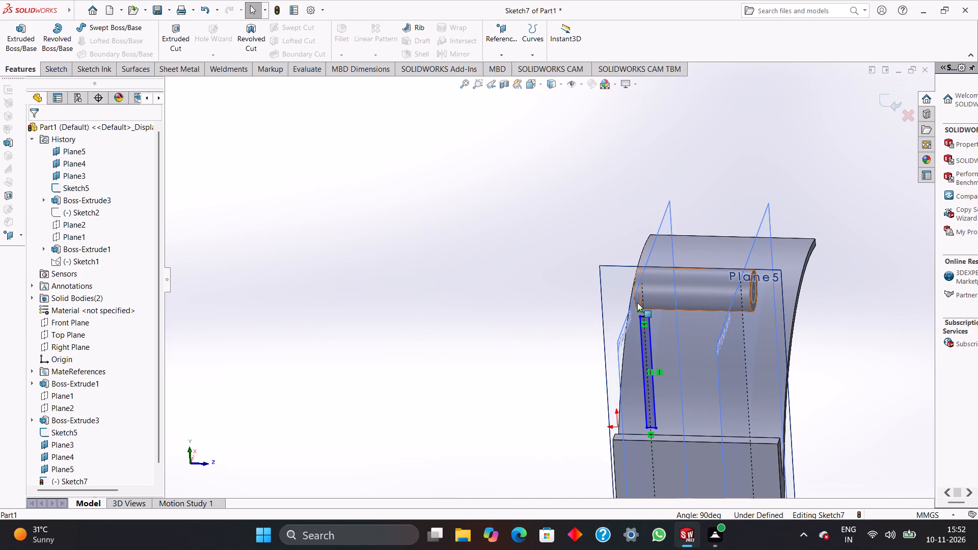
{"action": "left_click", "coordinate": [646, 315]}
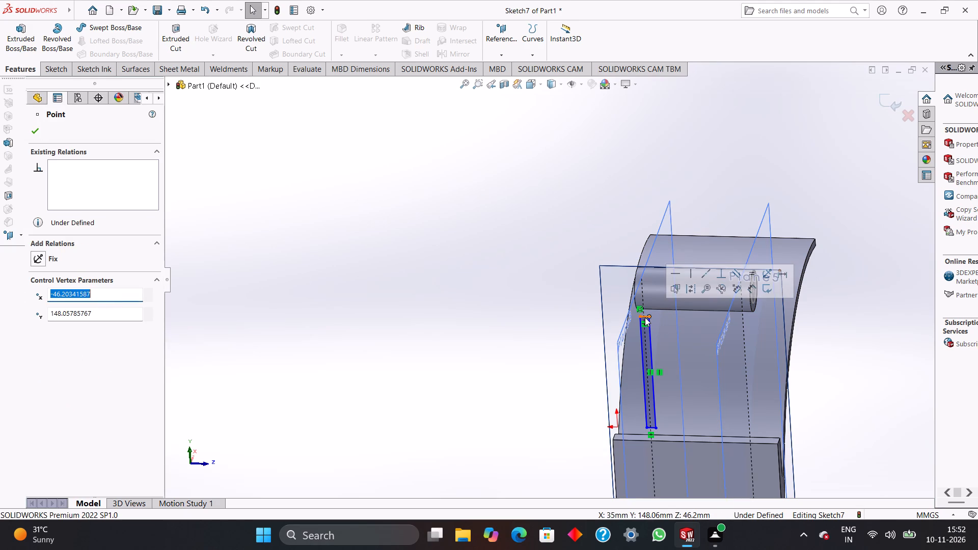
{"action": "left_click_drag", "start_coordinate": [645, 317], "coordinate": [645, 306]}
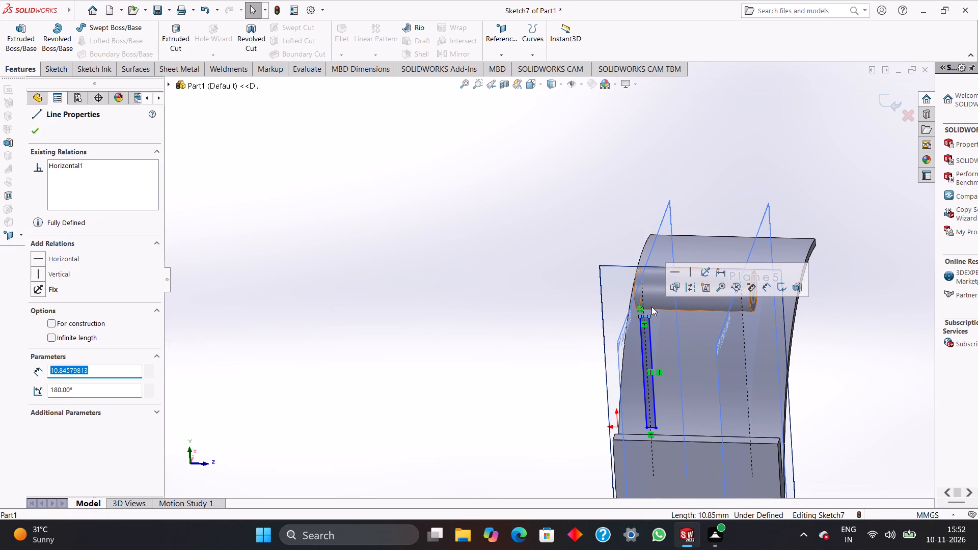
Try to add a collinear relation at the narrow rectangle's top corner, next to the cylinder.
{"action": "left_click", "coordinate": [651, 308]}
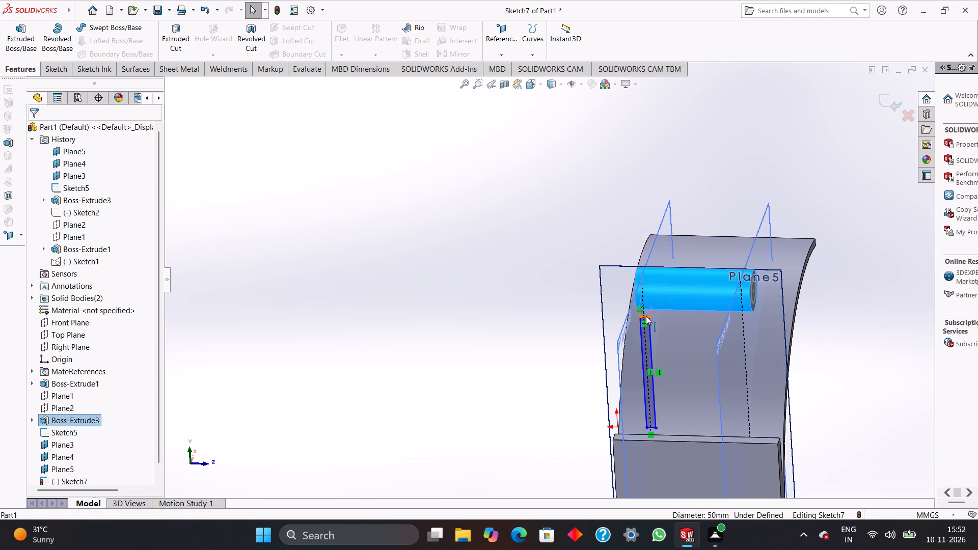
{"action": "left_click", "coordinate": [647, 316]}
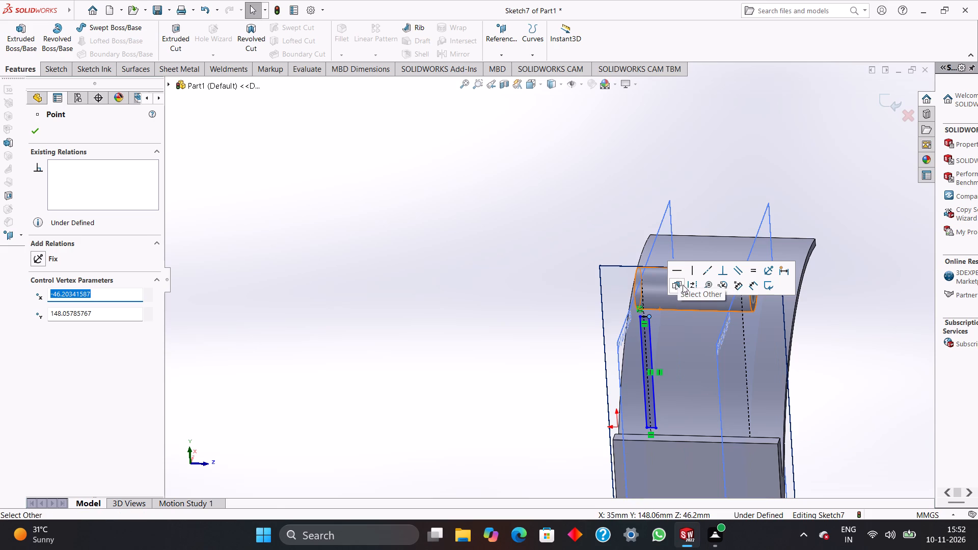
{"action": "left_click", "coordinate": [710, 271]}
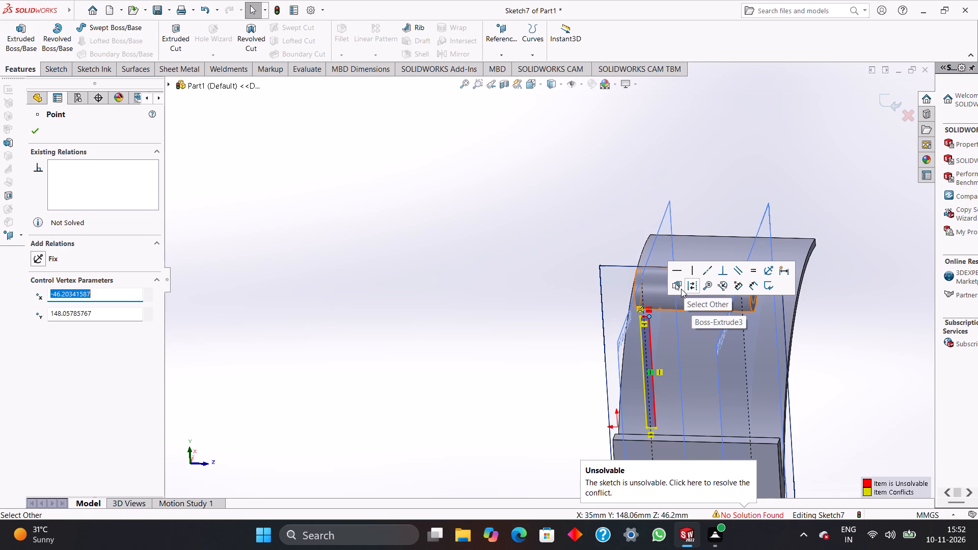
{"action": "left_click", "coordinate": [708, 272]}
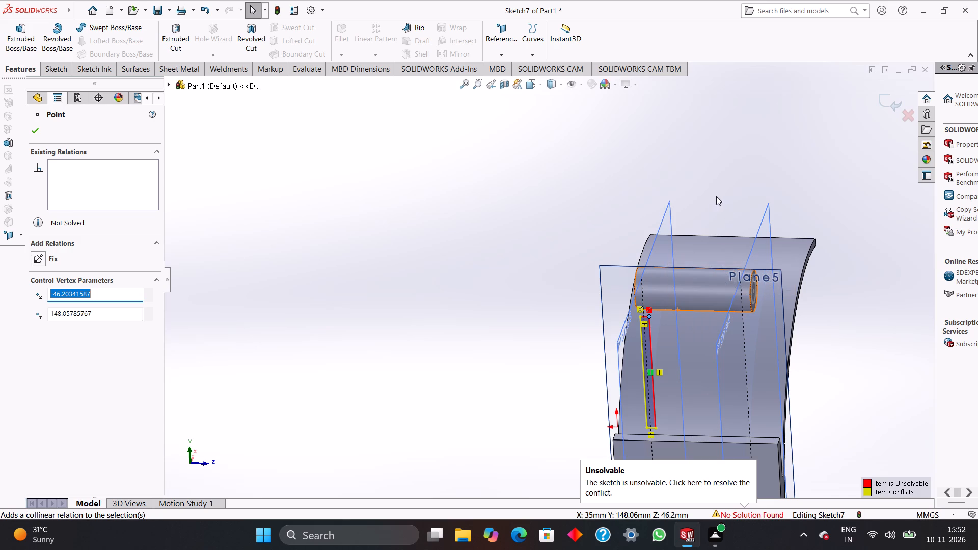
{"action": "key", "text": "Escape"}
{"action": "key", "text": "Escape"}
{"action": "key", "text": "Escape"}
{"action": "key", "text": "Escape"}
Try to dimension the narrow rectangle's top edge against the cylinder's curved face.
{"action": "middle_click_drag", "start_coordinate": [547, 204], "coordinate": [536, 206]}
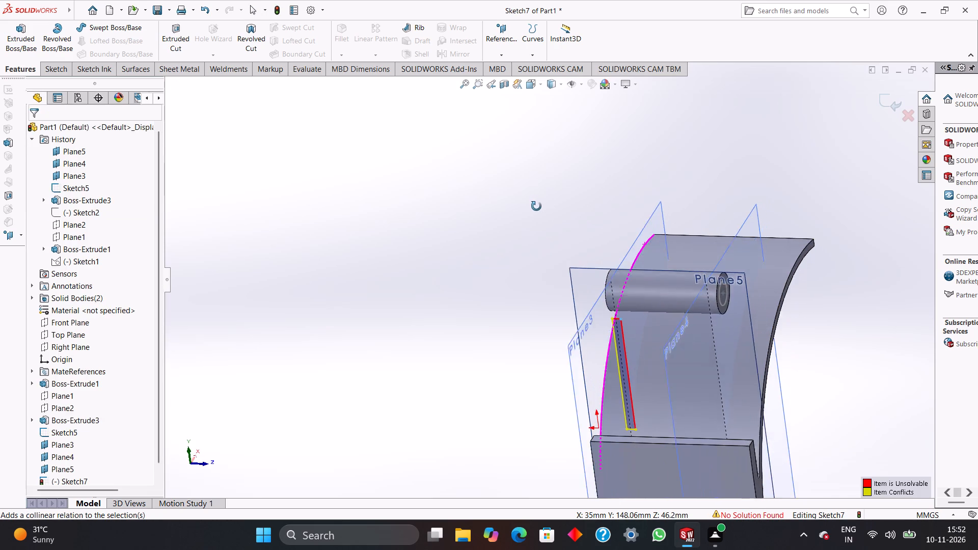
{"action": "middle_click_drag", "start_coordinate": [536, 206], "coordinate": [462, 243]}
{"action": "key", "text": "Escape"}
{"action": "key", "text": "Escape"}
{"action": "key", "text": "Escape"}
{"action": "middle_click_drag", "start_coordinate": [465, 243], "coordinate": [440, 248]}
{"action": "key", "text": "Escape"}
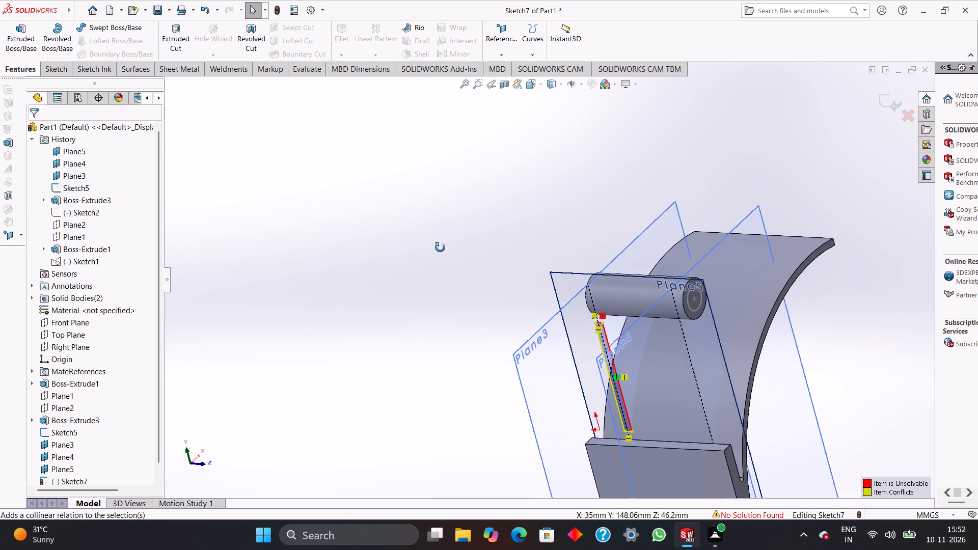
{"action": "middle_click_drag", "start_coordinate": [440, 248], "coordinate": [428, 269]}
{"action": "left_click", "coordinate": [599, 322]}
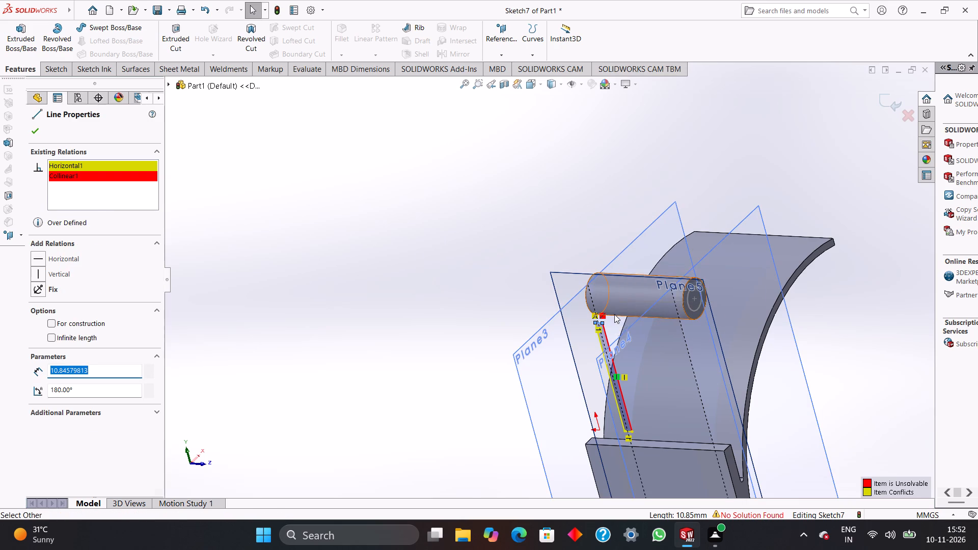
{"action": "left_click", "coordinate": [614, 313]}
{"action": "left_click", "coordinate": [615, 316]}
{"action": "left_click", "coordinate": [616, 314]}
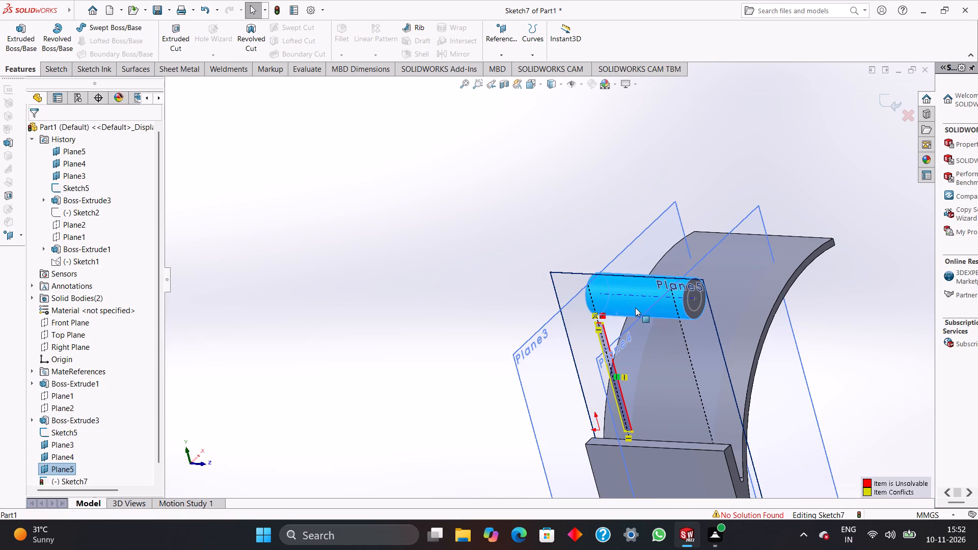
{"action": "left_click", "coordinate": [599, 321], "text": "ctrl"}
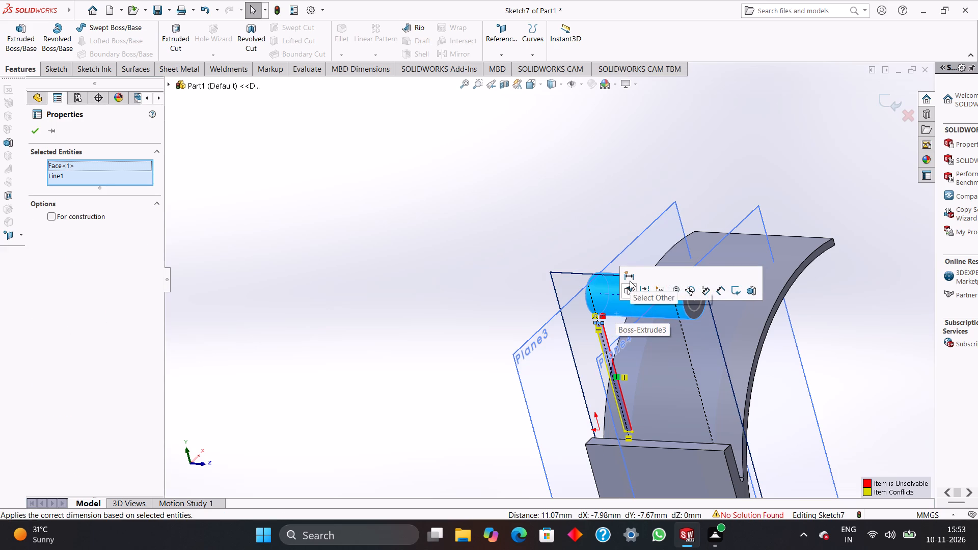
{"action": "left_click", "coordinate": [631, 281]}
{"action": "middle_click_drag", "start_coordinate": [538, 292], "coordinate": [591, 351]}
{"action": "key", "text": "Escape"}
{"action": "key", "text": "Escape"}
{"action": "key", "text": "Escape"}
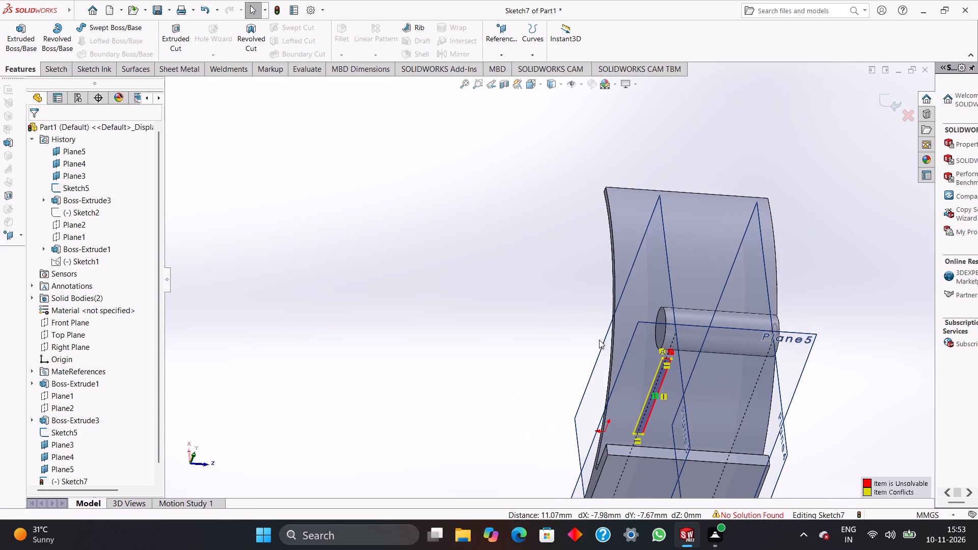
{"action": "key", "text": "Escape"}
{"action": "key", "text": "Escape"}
Delete the two long sides of the narrow rectangle in the Plane5 sketch.
{"action": "scroll", "coordinate": [172, 339], "scroll_direction": "down", "scroll_amount": 4}
{"action": "scroll", "coordinate": [81, 406], "scroll_direction": "down", "scroll_amount": 5}
{"action": "scroll", "coordinate": [76, 418], "scroll_direction": "up", "scroll_amount": 9}
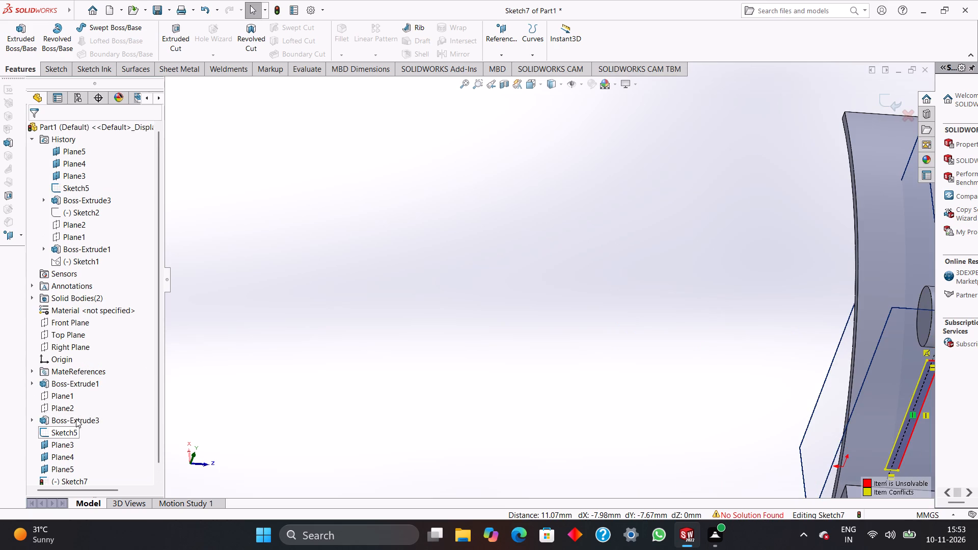
{"action": "scroll", "coordinate": [76, 419], "scroll_direction": "up", "scroll_amount": 3}
{"action": "scroll", "coordinate": [697, 549], "scroll_direction": "up", "scroll_amount": 5}
{"action": "scroll", "coordinate": [858, 432], "scroll_direction": "up", "scroll_amount": 5}
{"action": "scroll", "coordinate": [658, 347], "scroll_direction": "down", "scroll_amount": 3}
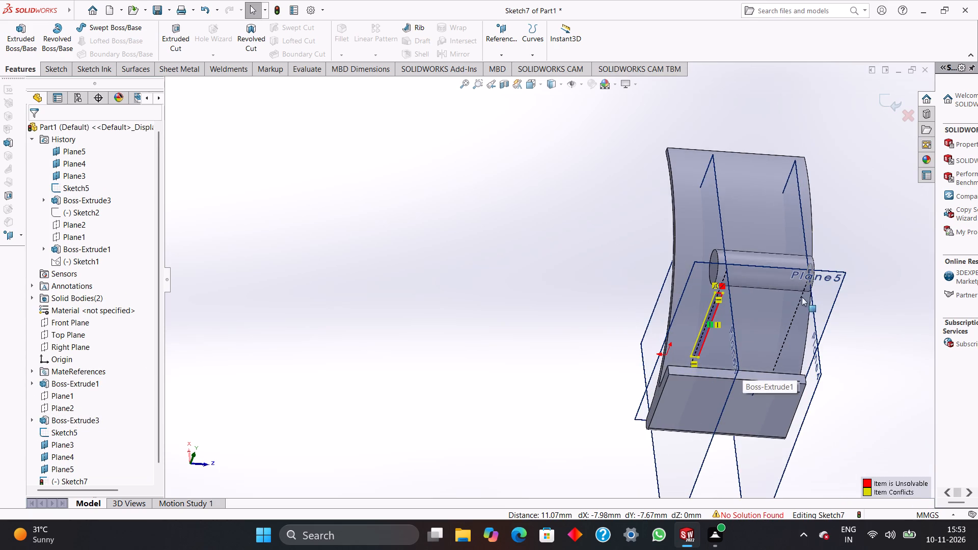
{"action": "scroll", "coordinate": [804, 298], "scroll_direction": "down", "scroll_amount": 2}
{"action": "scroll", "coordinate": [797, 296], "scroll_direction": "up", "scroll_amount": 3}
{"action": "scroll", "coordinate": [692, 294], "scroll_direction": "down", "scroll_amount": 3}
{"action": "scroll", "coordinate": [668, 274], "scroll_direction": "up", "scroll_amount": 1}
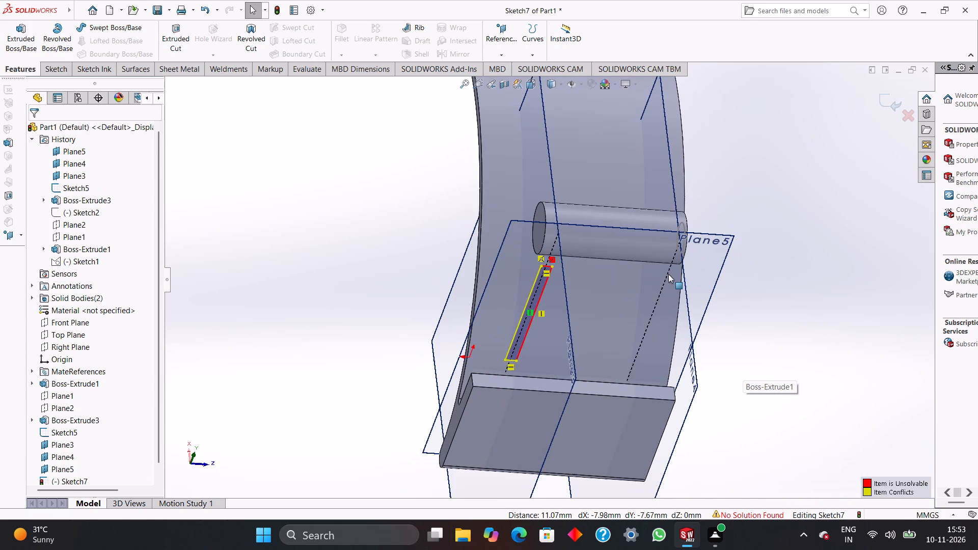
{"action": "left_click", "coordinate": [537, 301]}
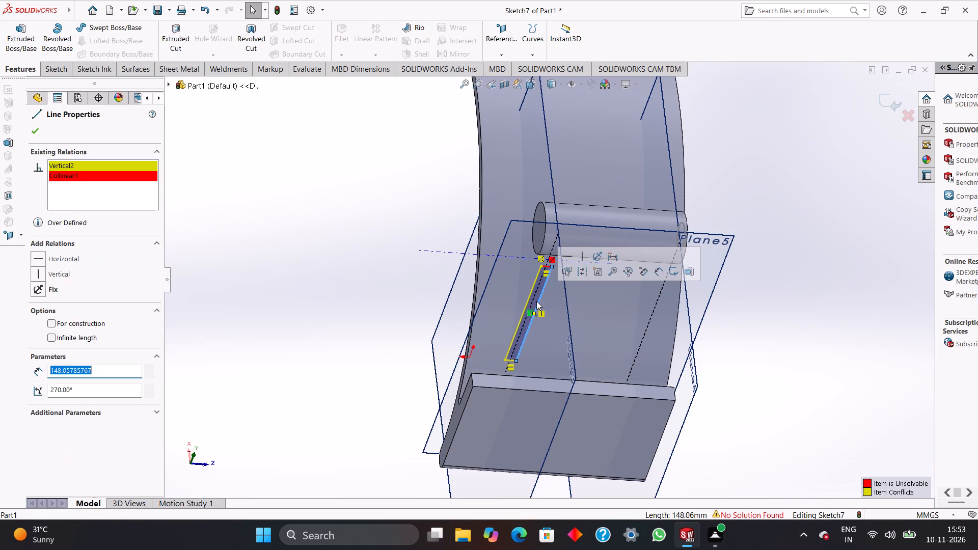
{"action": "key", "text": "Delete"}
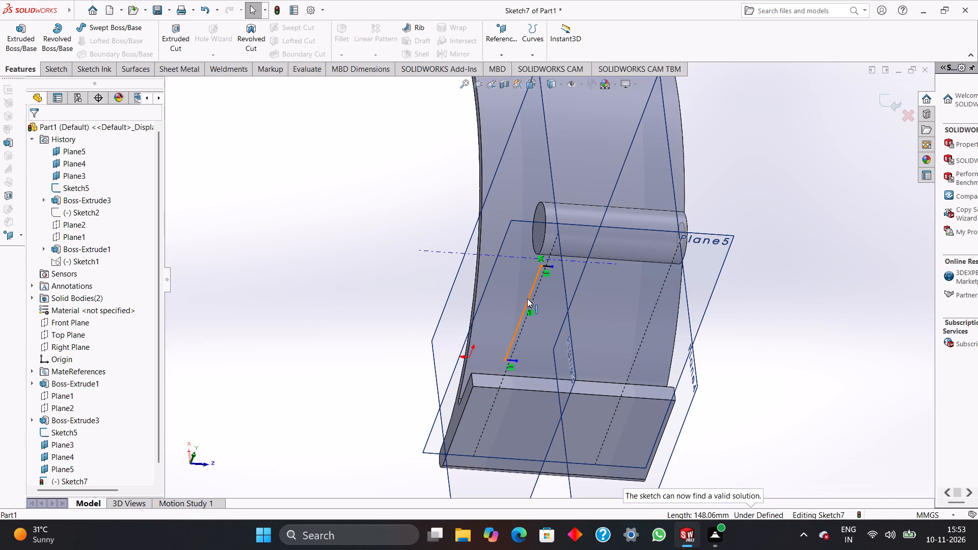
{"action": "left_click", "coordinate": [527, 298]}
{"action": "key", "text": "Delete"}
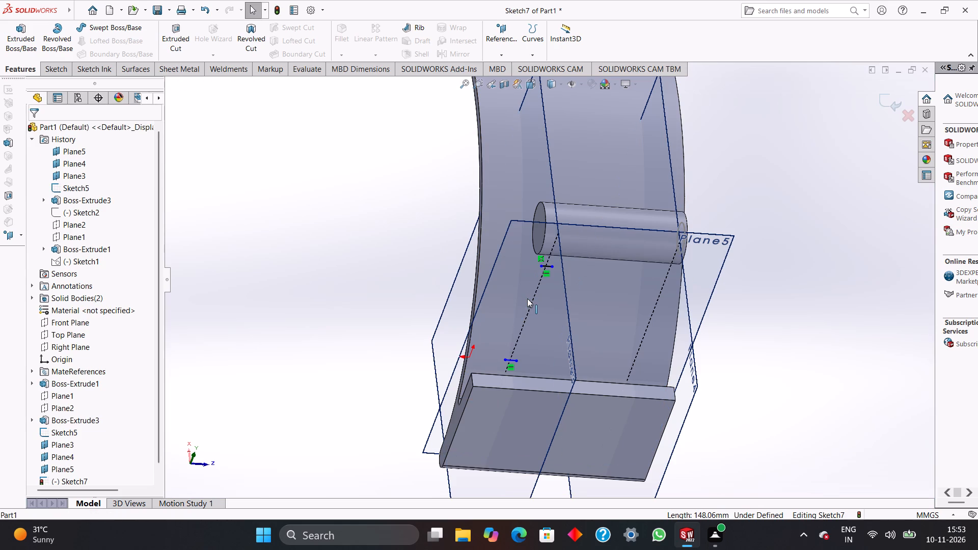
Delete the two remaining short sides of the narrow rectangle in the Plane5 sketch.
{"action": "left_click", "coordinate": [542, 265]}
{"action": "key", "text": "Delete"}
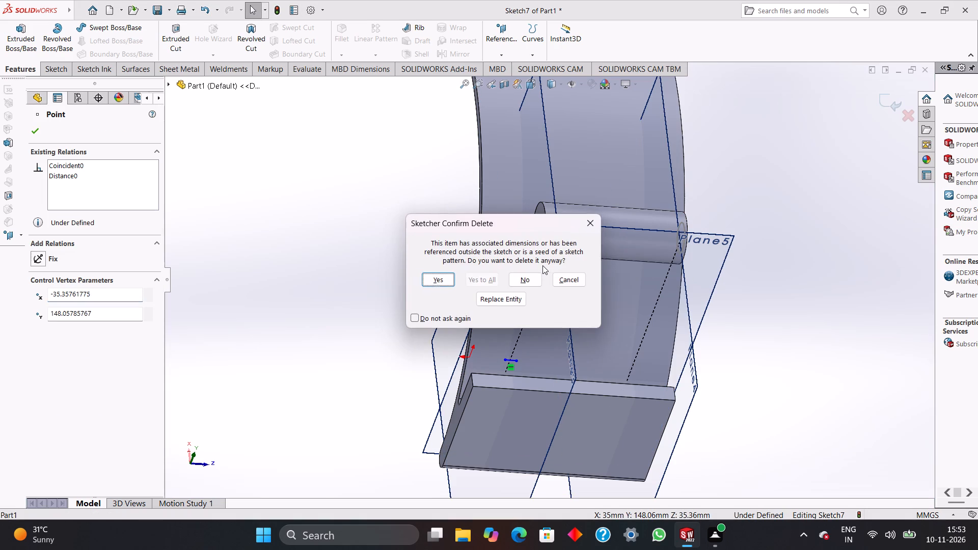
{"action": "left_click", "coordinate": [434, 281]}
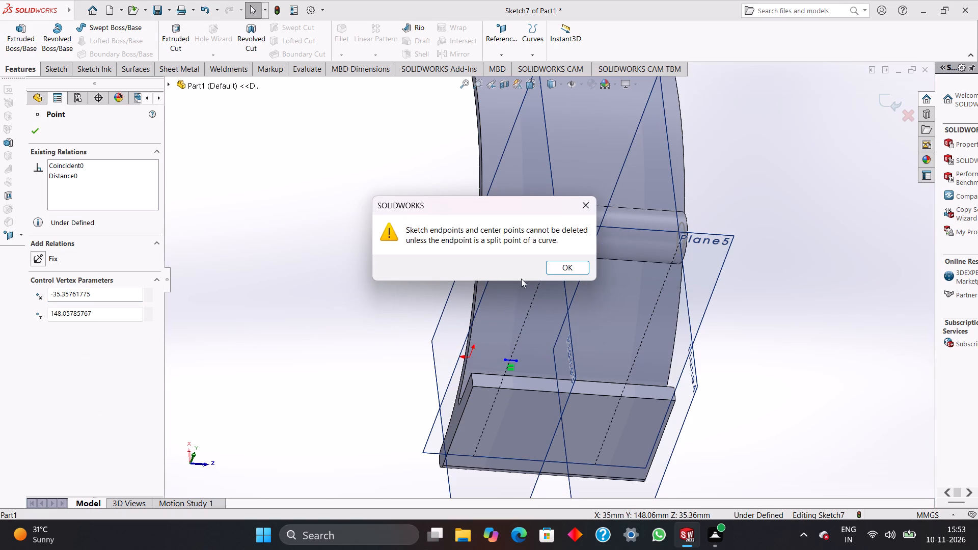
{"action": "left_click", "coordinate": [569, 262]}
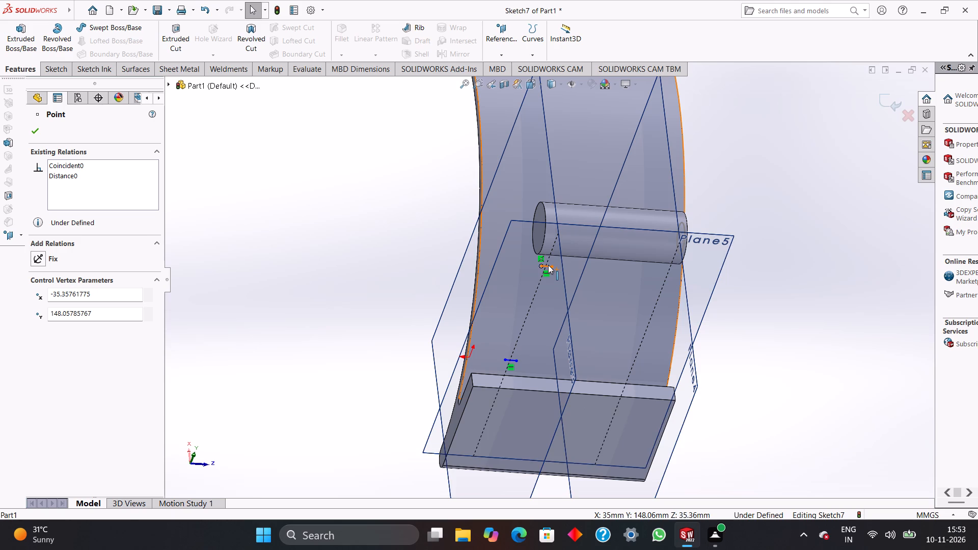
{"action": "left_click", "coordinate": [548, 265]}
{"action": "key", "text": "Delete"}
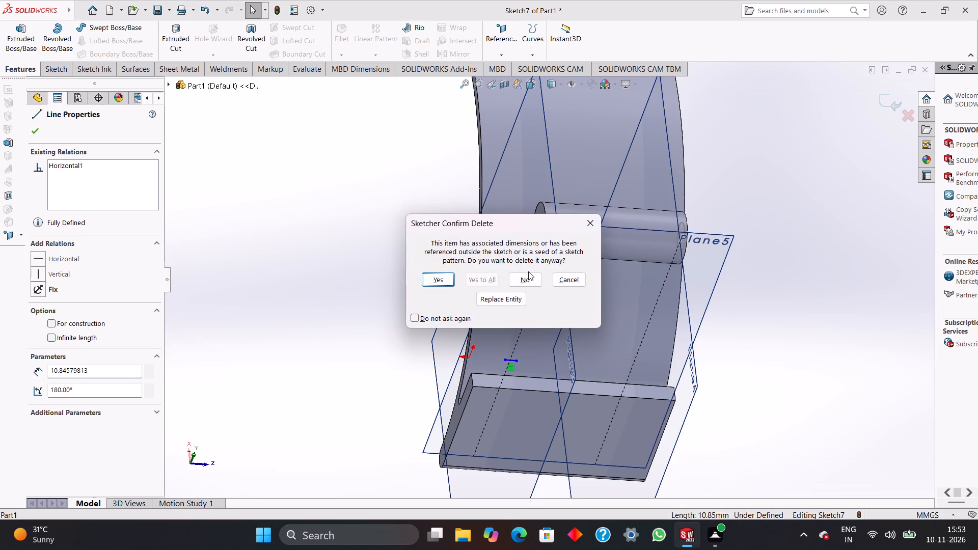
{"action": "left_click", "coordinate": [433, 282]}
{"action": "left_click", "coordinate": [509, 360]}
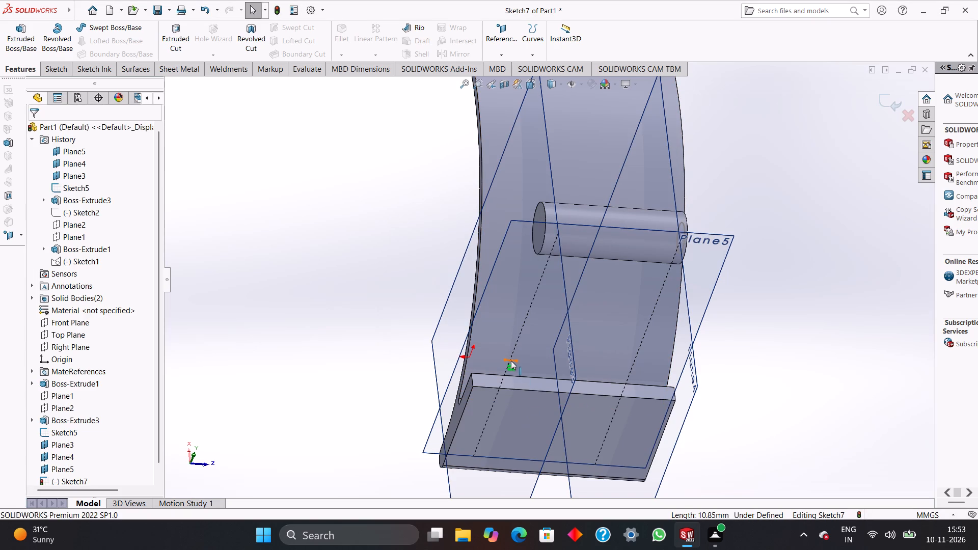
{"action": "key", "text": "Delete"}
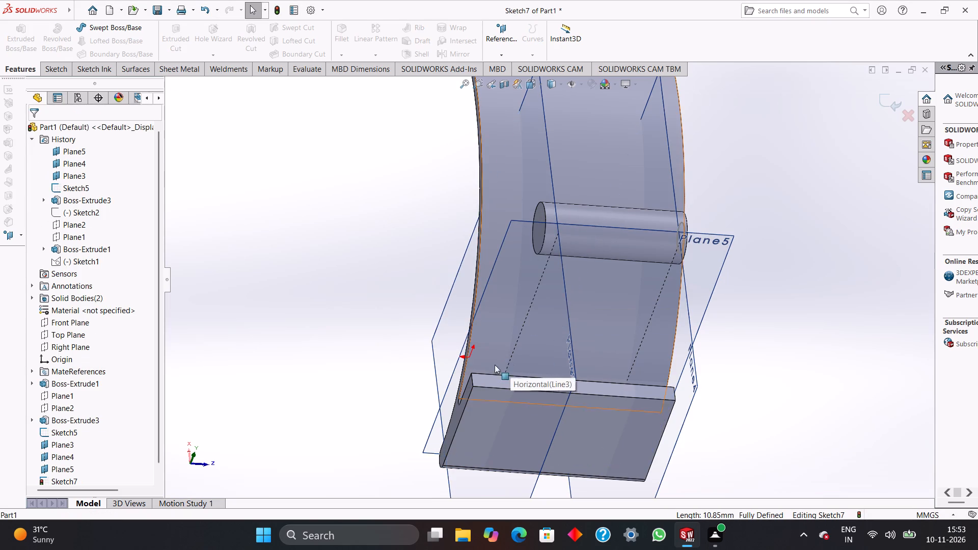
Examine how Plane5 sits relative to the cylinder and the curved arm, including a view square-on to the plane.
{"action": "middle_click_drag", "start_coordinate": [413, 300], "coordinate": [303, 259]}
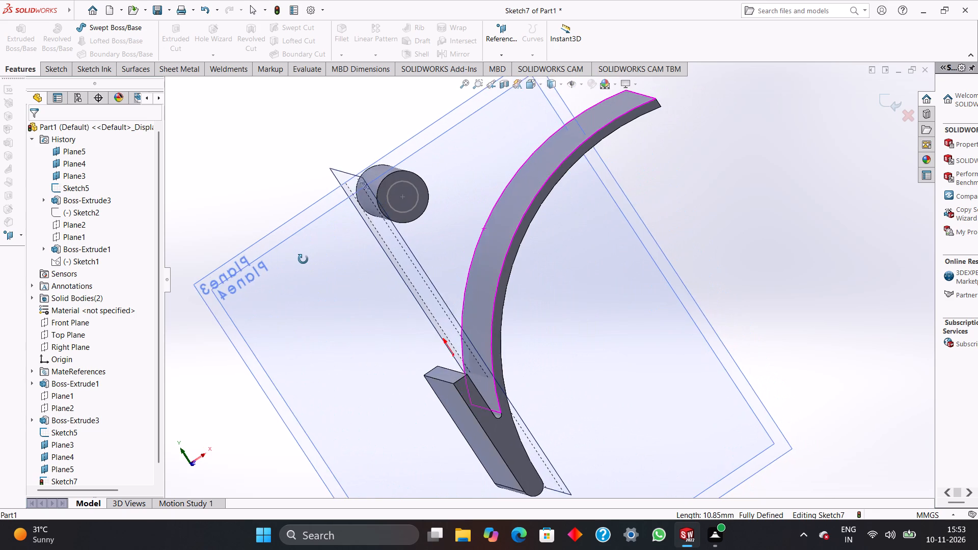
{"action": "middle_click_drag", "start_coordinate": [303, 259], "coordinate": [298, 260]}
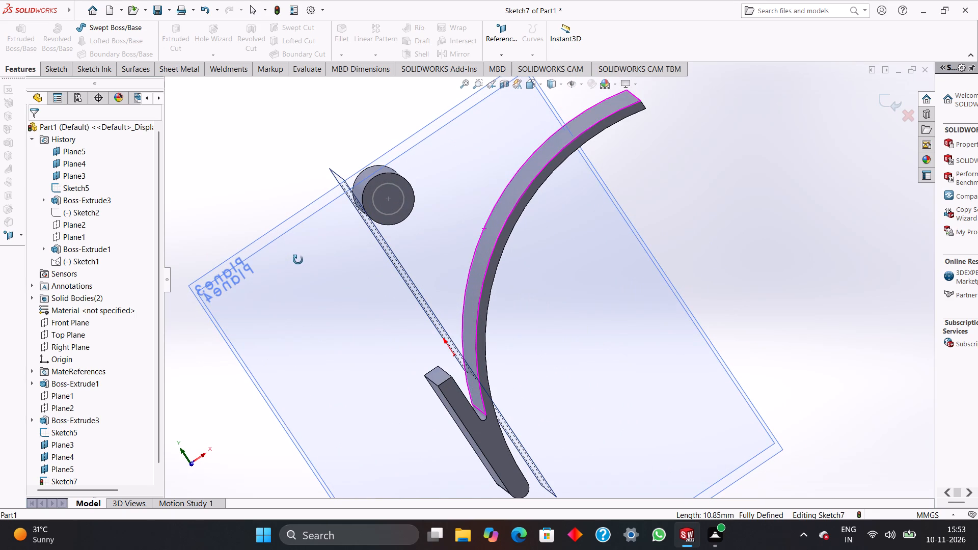
{"action": "middle_click_drag", "start_coordinate": [298, 260], "coordinate": [300, 259]}
{"action": "middle_click_drag", "start_coordinate": [344, 312], "coordinate": [397, 322]}
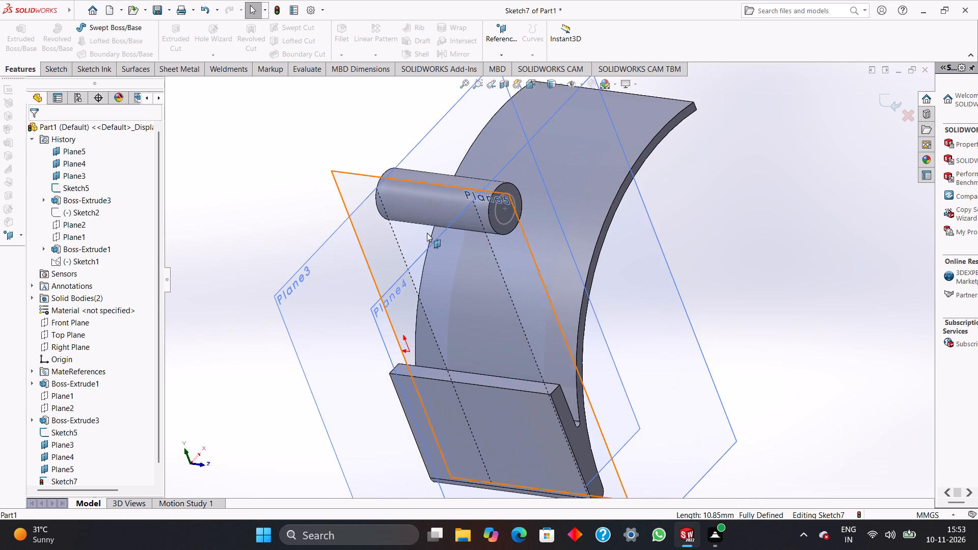
{"action": "left_click", "coordinate": [432, 181]}
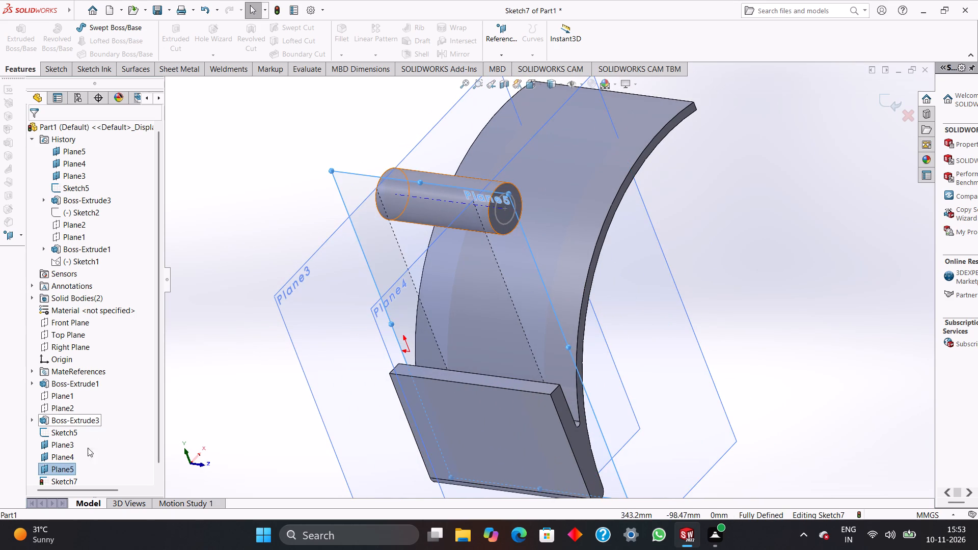
{"action": "right_click", "coordinate": [66, 471]}
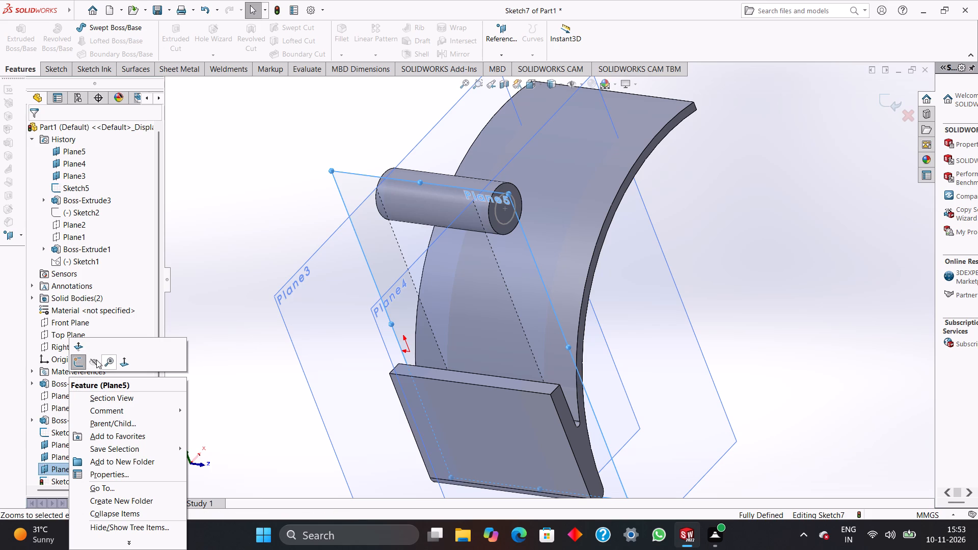
{"action": "left_click", "coordinate": [120, 363]}
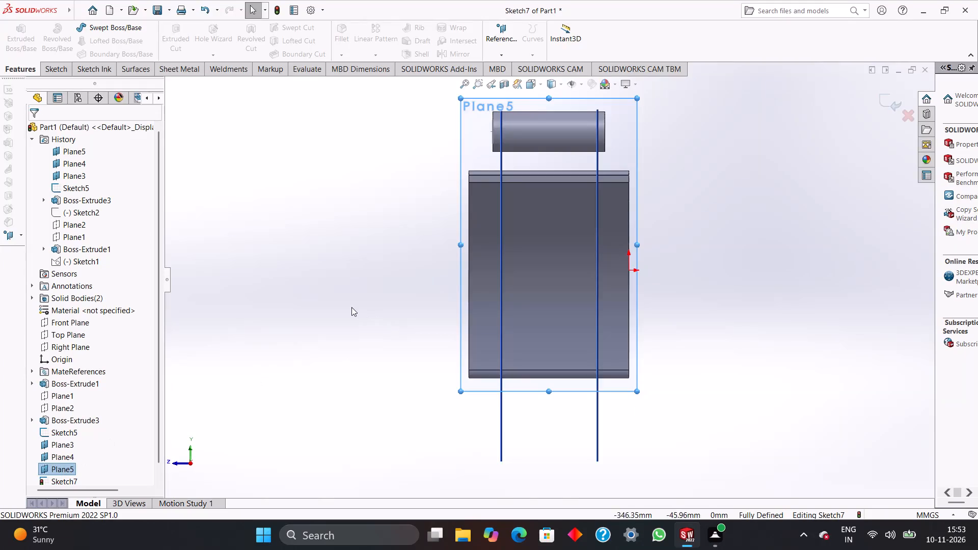
{"action": "middle_click_drag", "start_coordinate": [351, 307], "coordinate": [436, 438]}
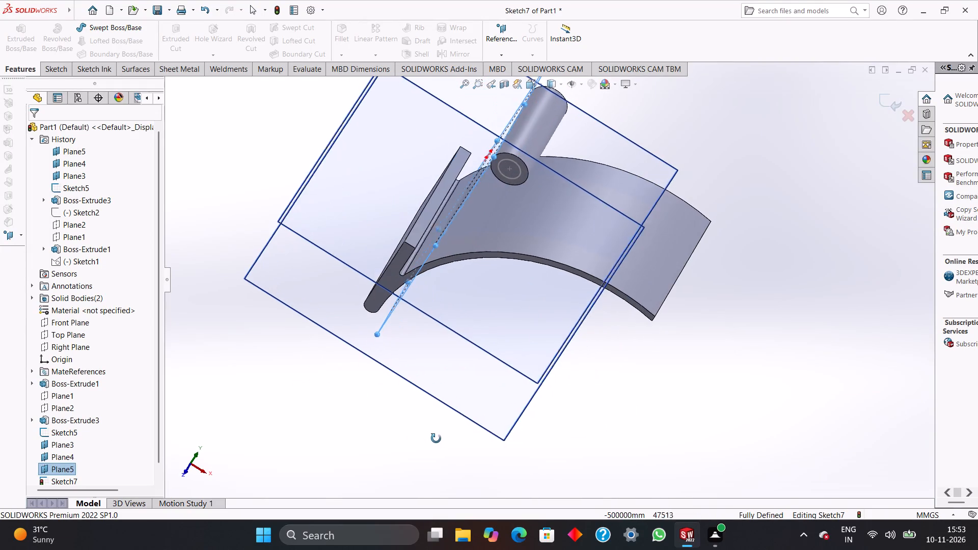
{"action": "middle_click_drag", "start_coordinate": [436, 438], "coordinate": [434, 431]}
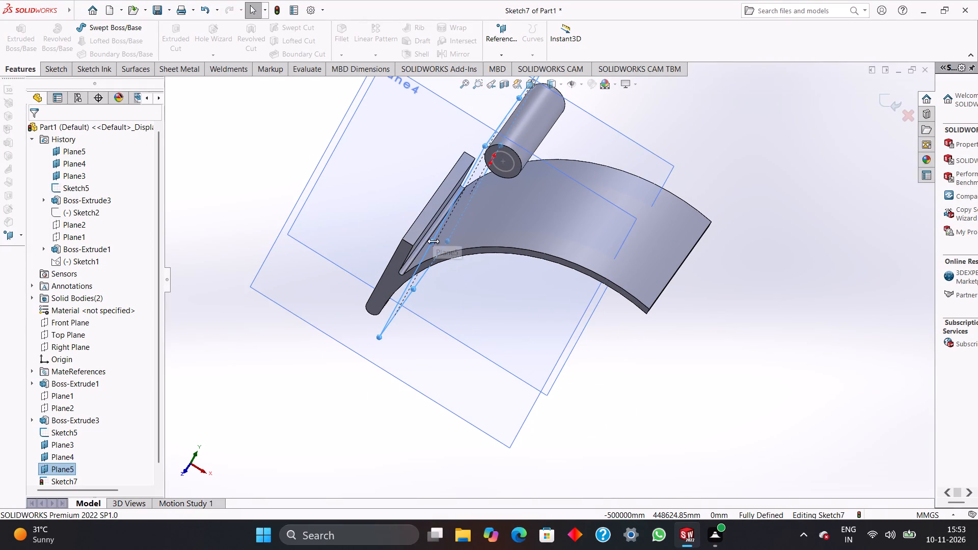
{"action": "left_click_drag", "start_coordinate": [433, 241], "coordinate": [448, 246]}
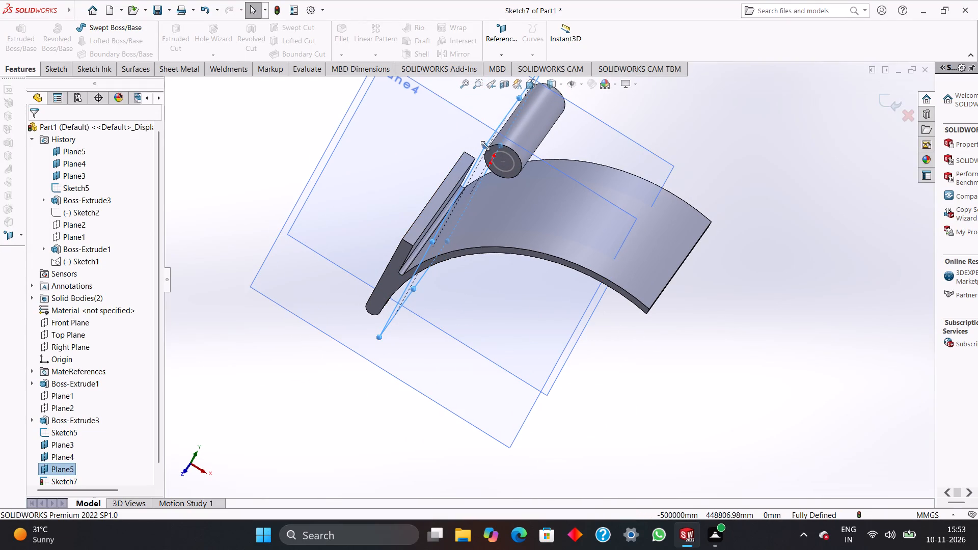
{"action": "left_click_drag", "start_coordinate": [485, 146], "coordinate": [520, 142]}
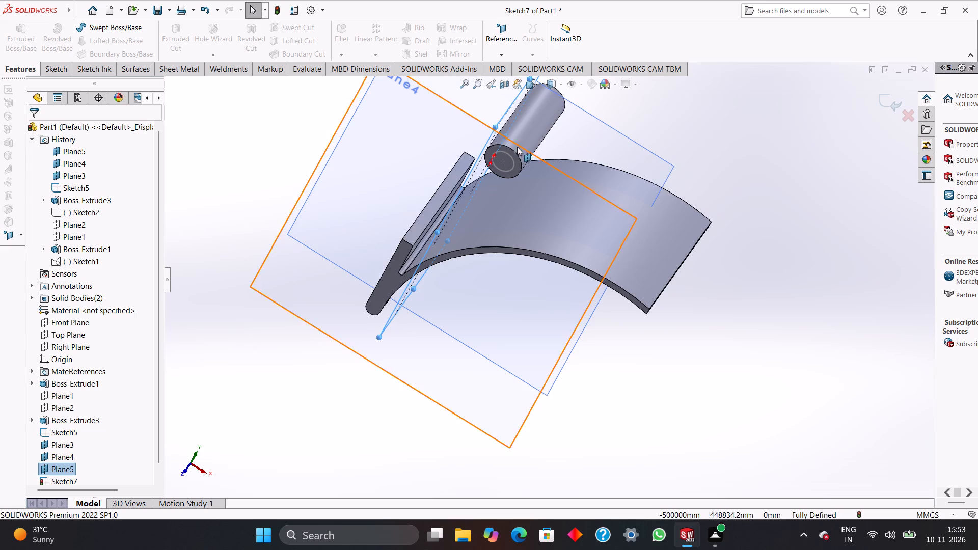
{"action": "scroll", "coordinate": [517, 147], "scroll_direction": "up", "scroll_amount": 3}
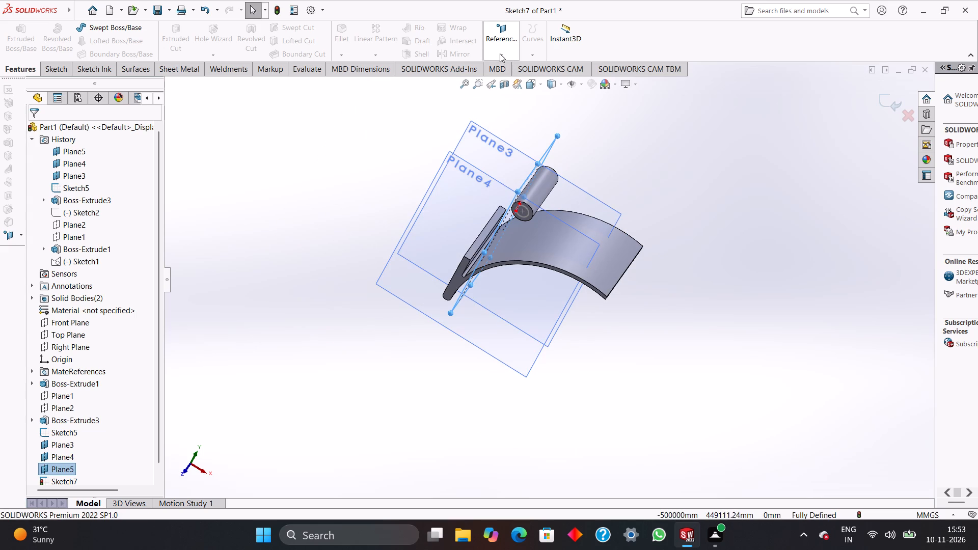
Exit the emptied sketch and delete Plane5 from the part.
{"action": "left_click", "coordinate": [499, 52]}
{"action": "left_click", "coordinate": [894, 104]}
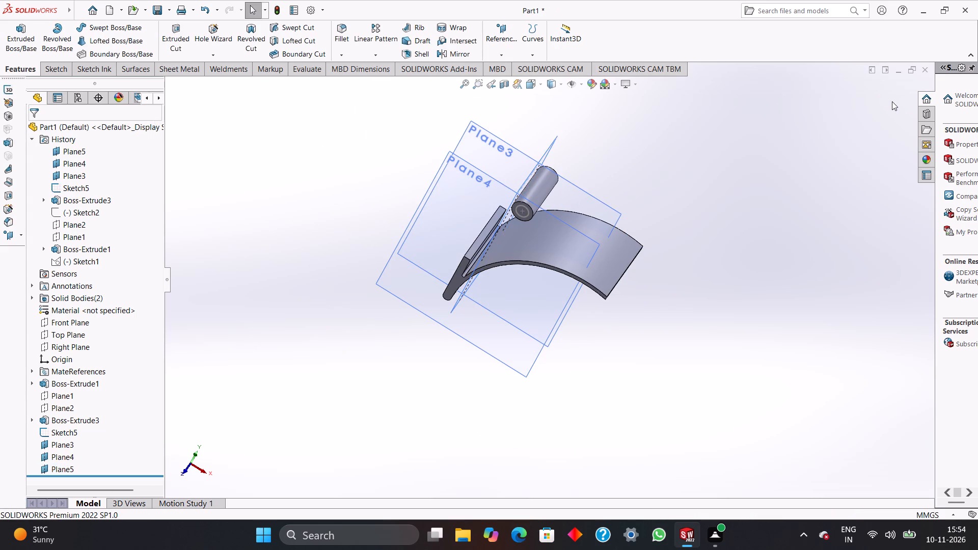
{"action": "left_click", "coordinate": [526, 181]}
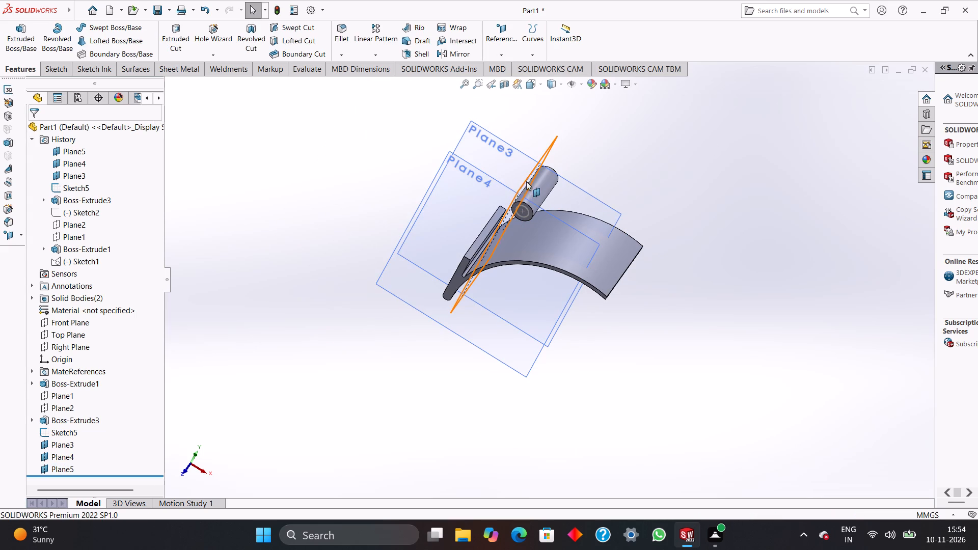
{"action": "key", "text": "Delete"}
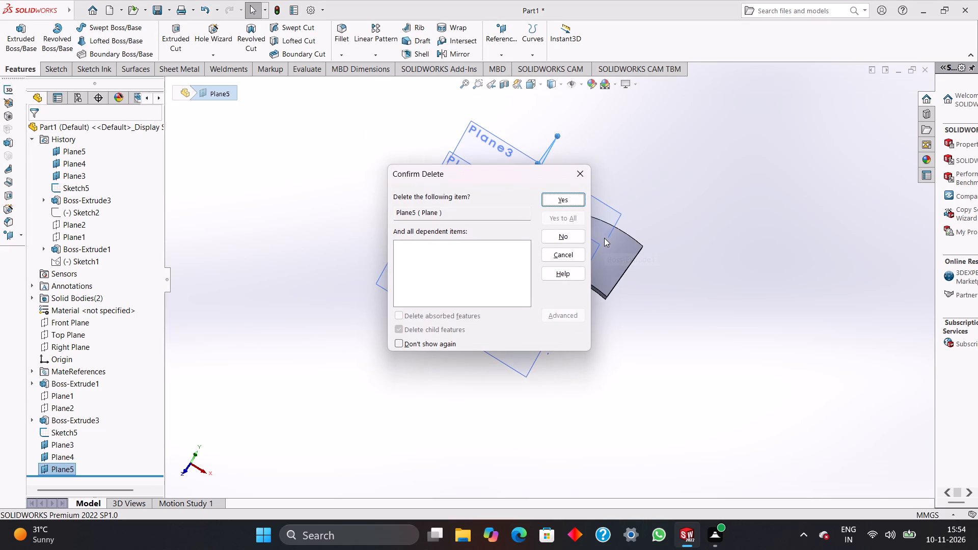
{"action": "left_click", "coordinate": [583, 199]}
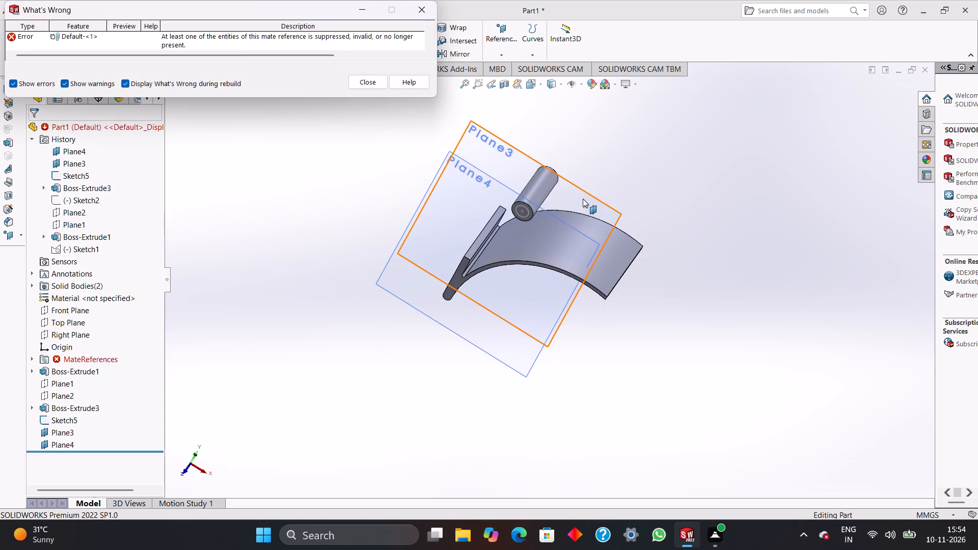
{"action": "left_click", "coordinate": [373, 82]}
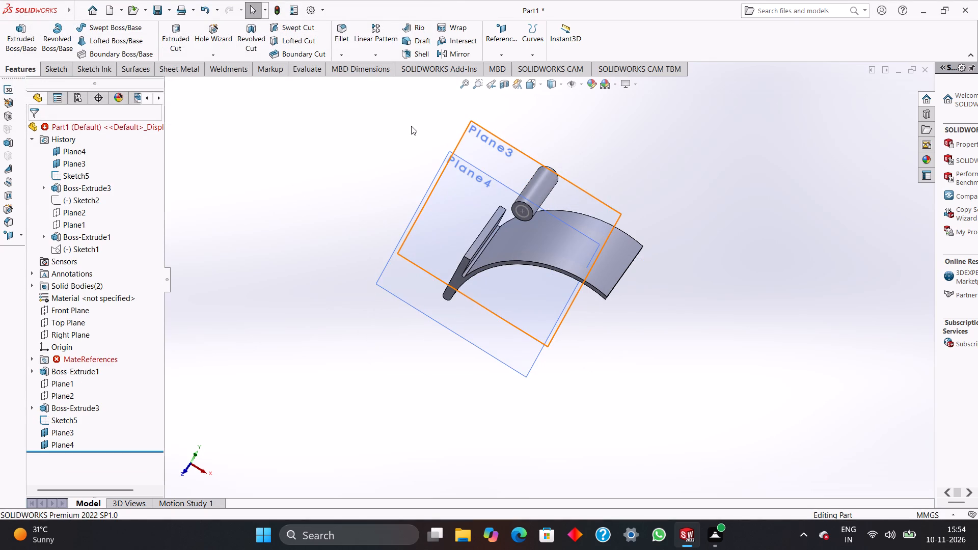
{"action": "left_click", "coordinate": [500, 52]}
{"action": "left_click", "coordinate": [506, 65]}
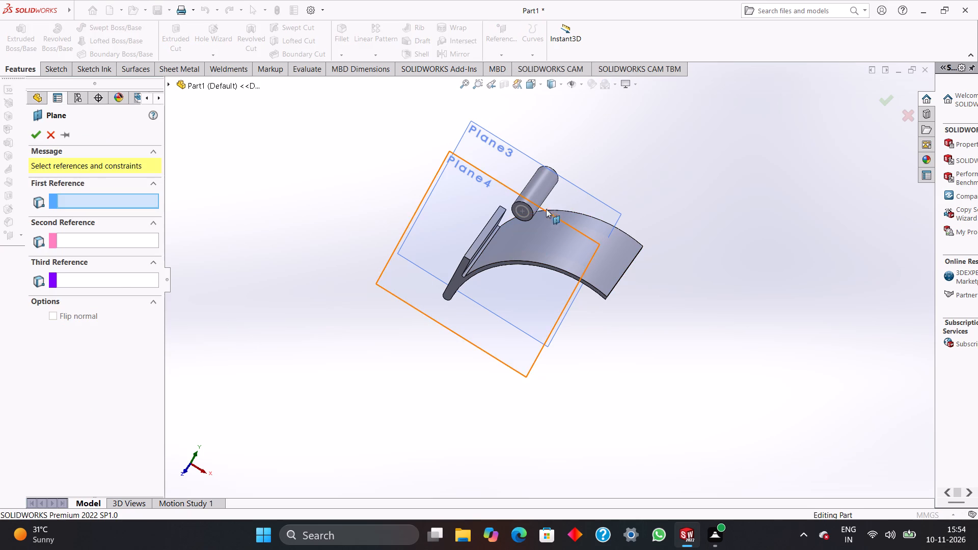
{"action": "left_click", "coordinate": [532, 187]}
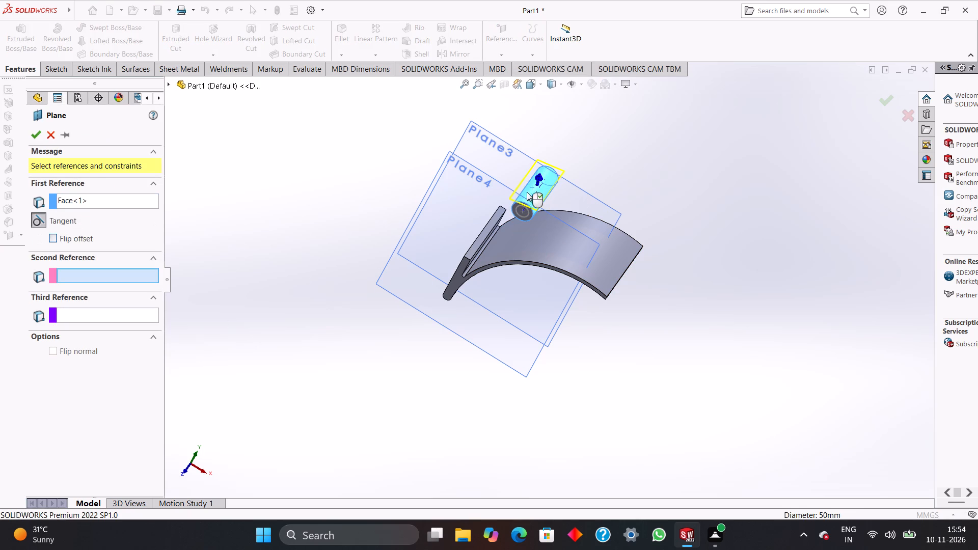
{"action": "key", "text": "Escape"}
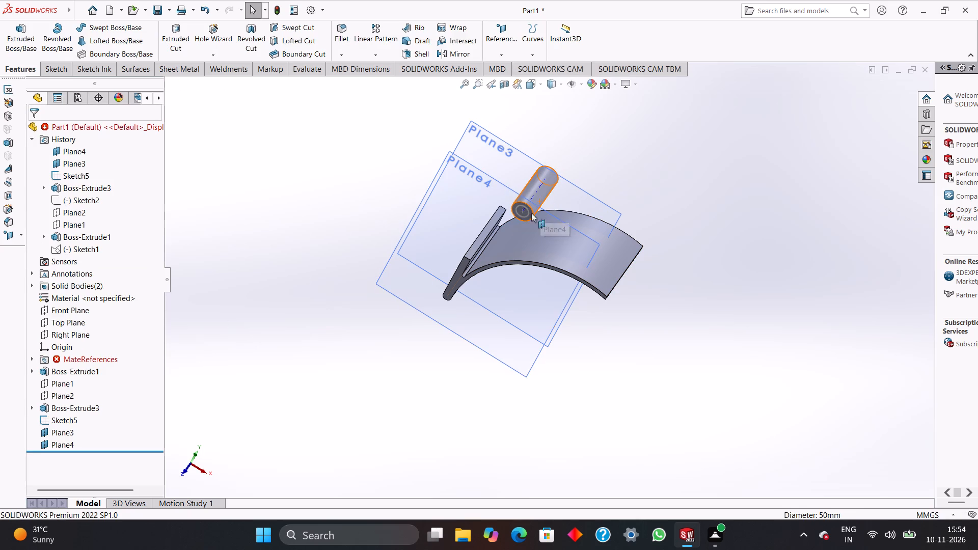
Delete the MateReferences folder from the part.
{"action": "right_click", "coordinate": [75, 356]}
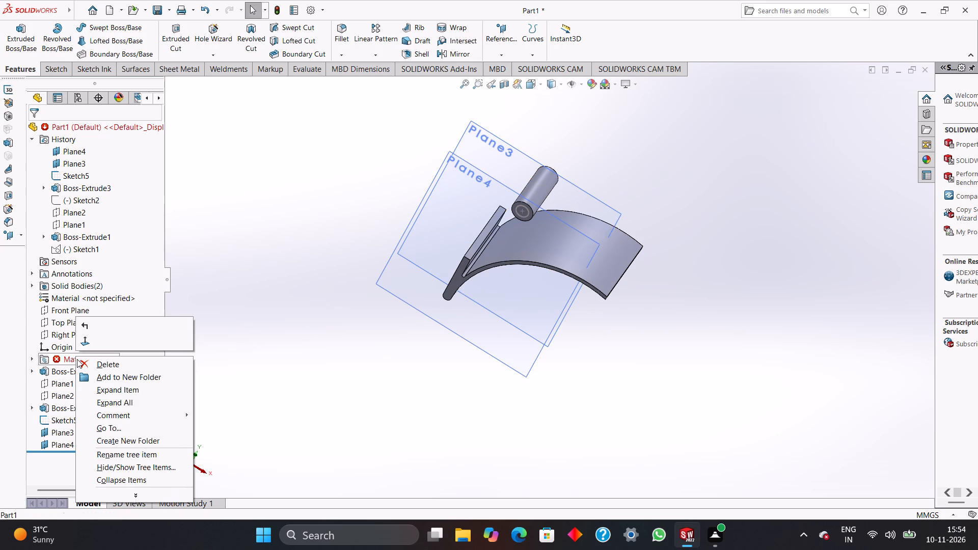
{"action": "left_click", "coordinate": [99, 366]}
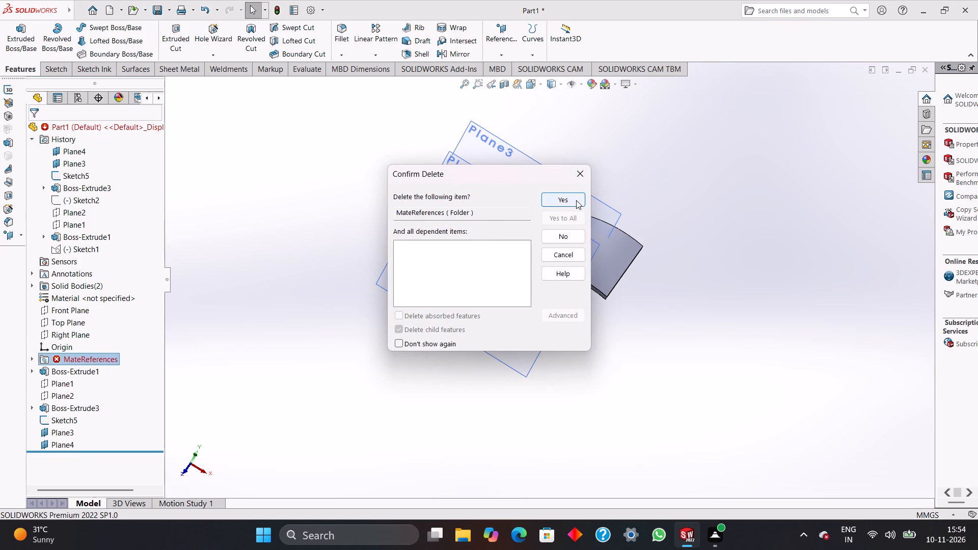
{"action": "left_click", "coordinate": [576, 200]}
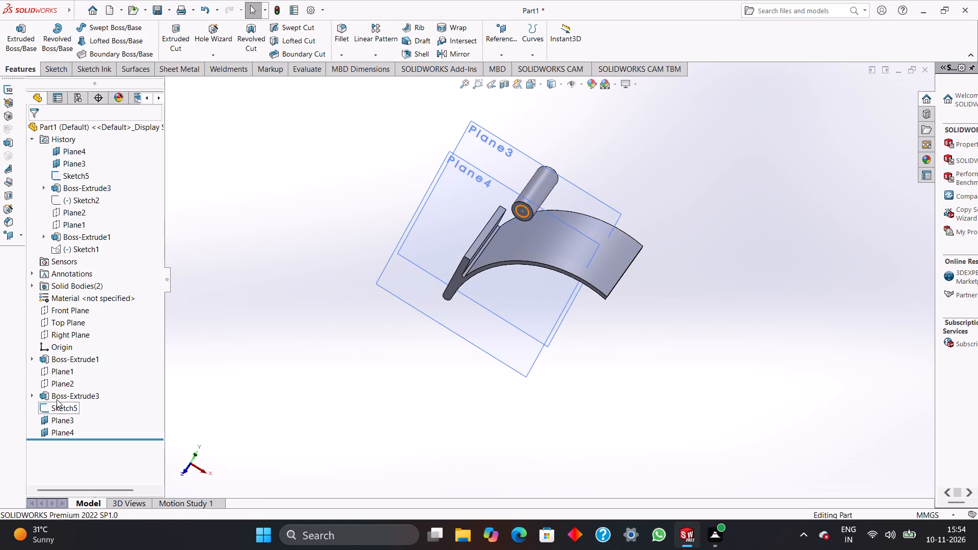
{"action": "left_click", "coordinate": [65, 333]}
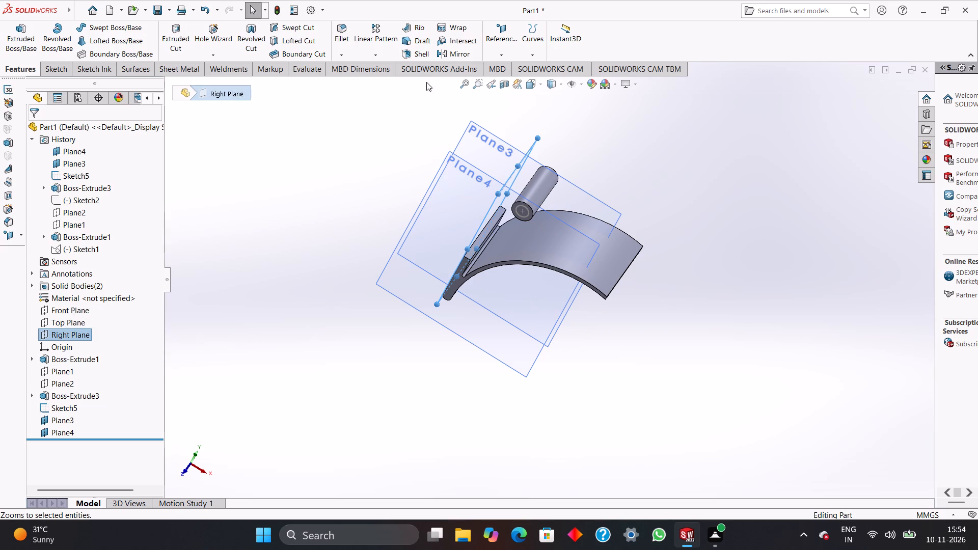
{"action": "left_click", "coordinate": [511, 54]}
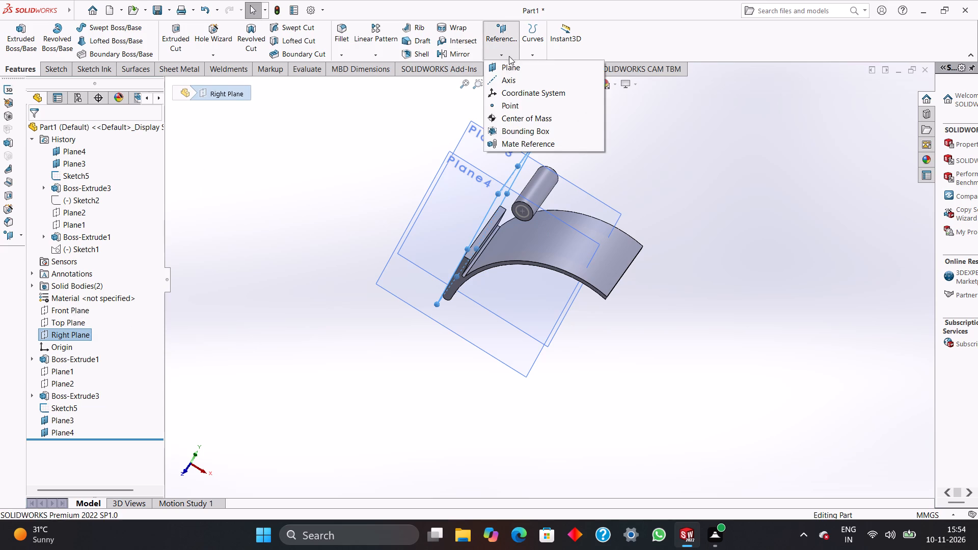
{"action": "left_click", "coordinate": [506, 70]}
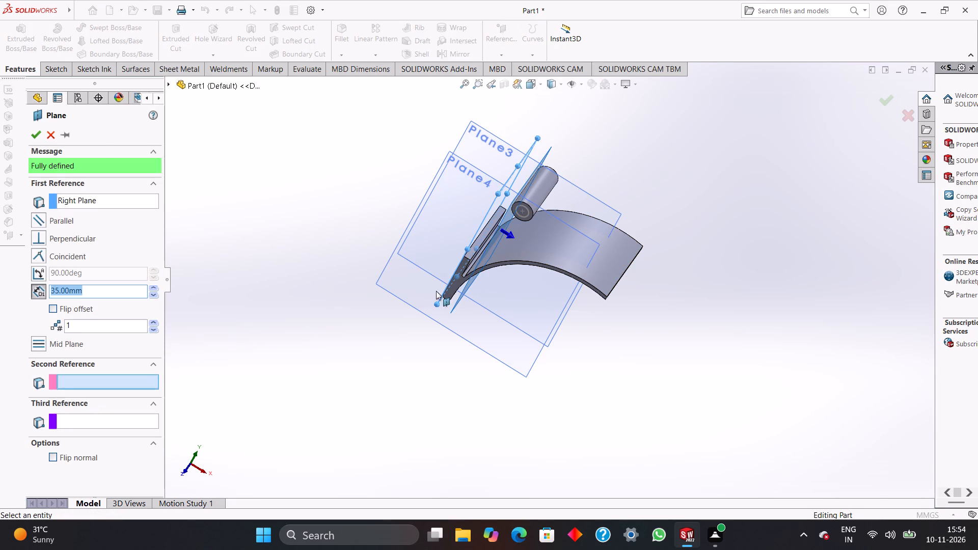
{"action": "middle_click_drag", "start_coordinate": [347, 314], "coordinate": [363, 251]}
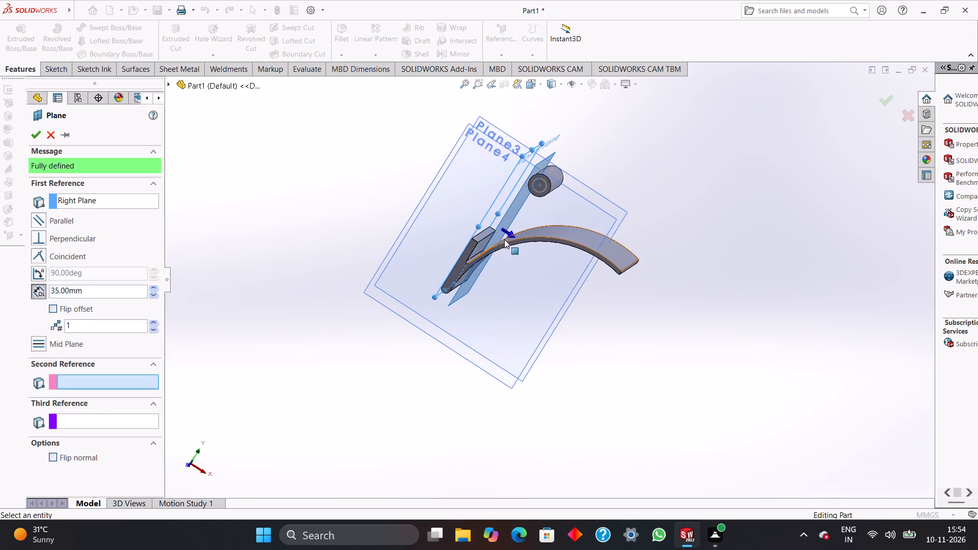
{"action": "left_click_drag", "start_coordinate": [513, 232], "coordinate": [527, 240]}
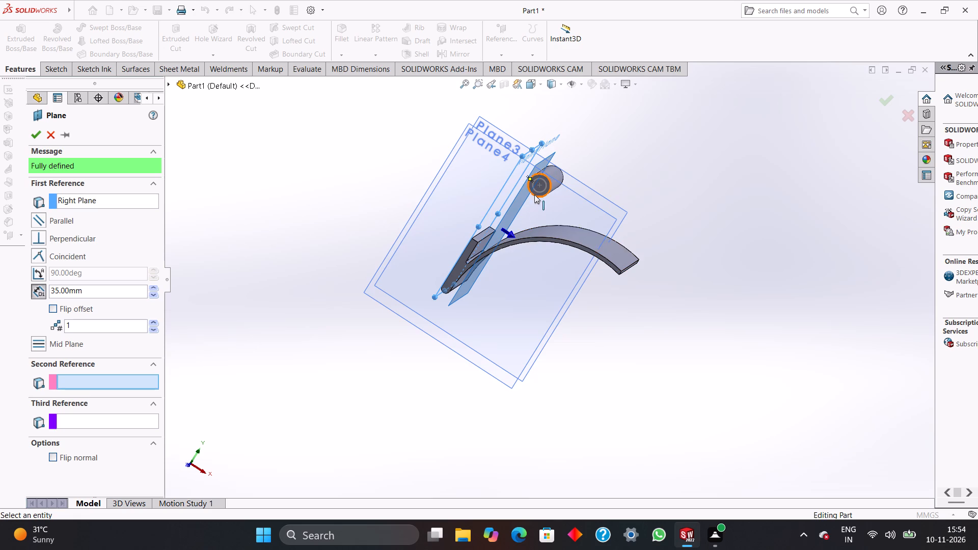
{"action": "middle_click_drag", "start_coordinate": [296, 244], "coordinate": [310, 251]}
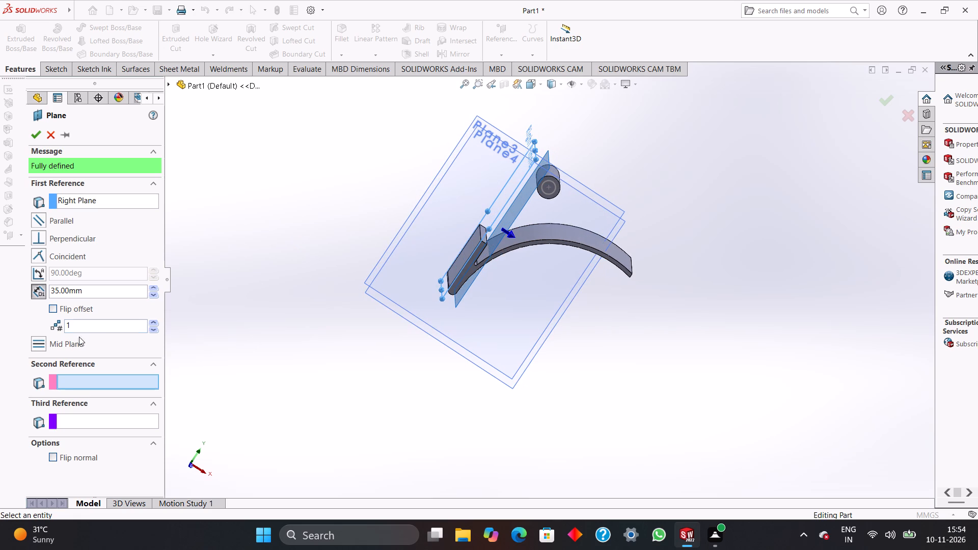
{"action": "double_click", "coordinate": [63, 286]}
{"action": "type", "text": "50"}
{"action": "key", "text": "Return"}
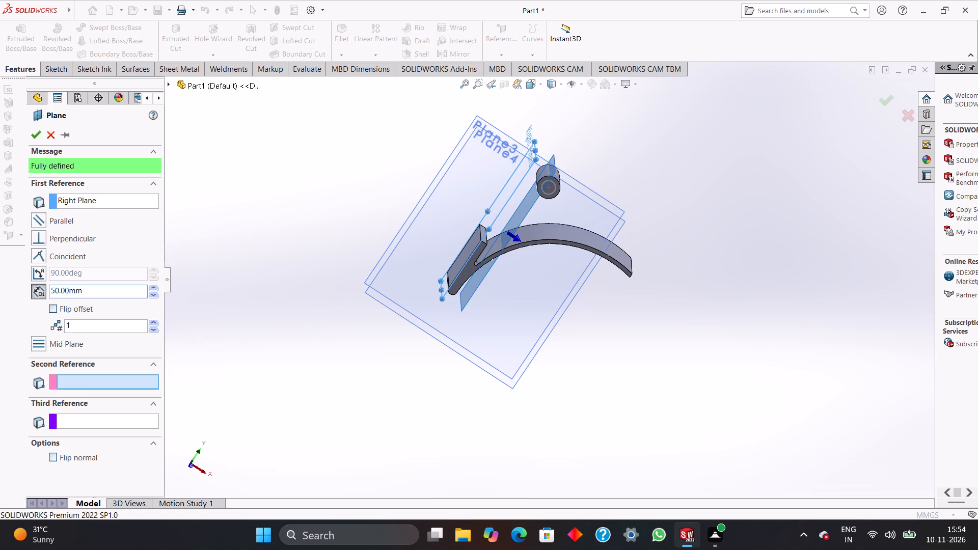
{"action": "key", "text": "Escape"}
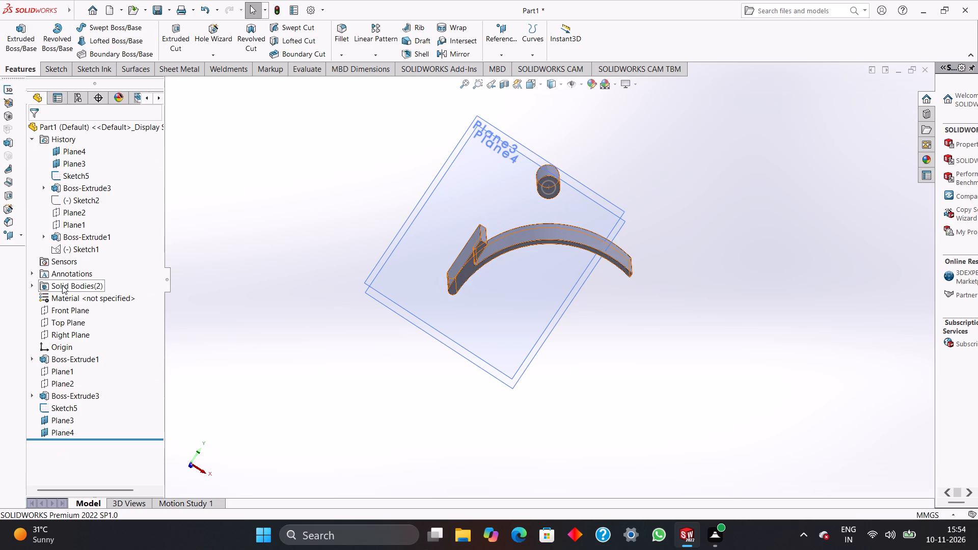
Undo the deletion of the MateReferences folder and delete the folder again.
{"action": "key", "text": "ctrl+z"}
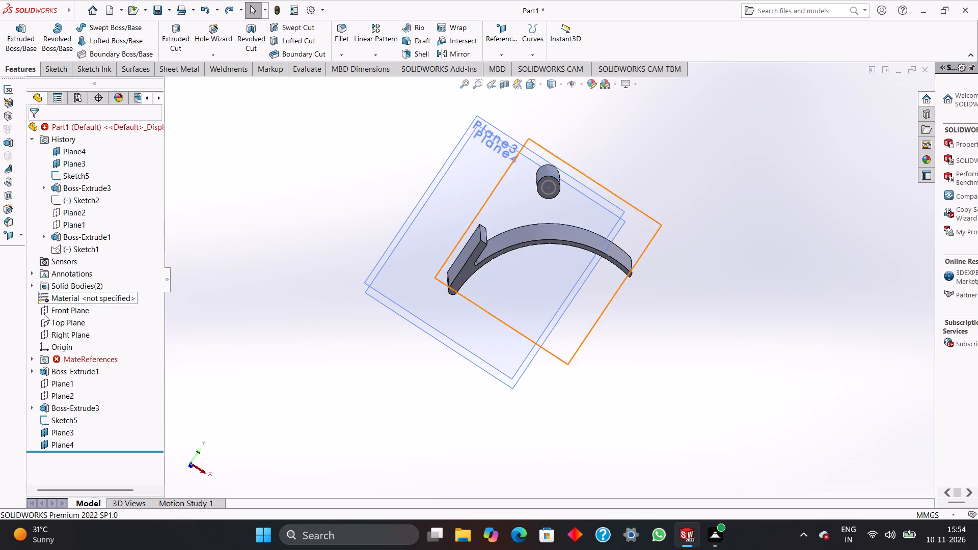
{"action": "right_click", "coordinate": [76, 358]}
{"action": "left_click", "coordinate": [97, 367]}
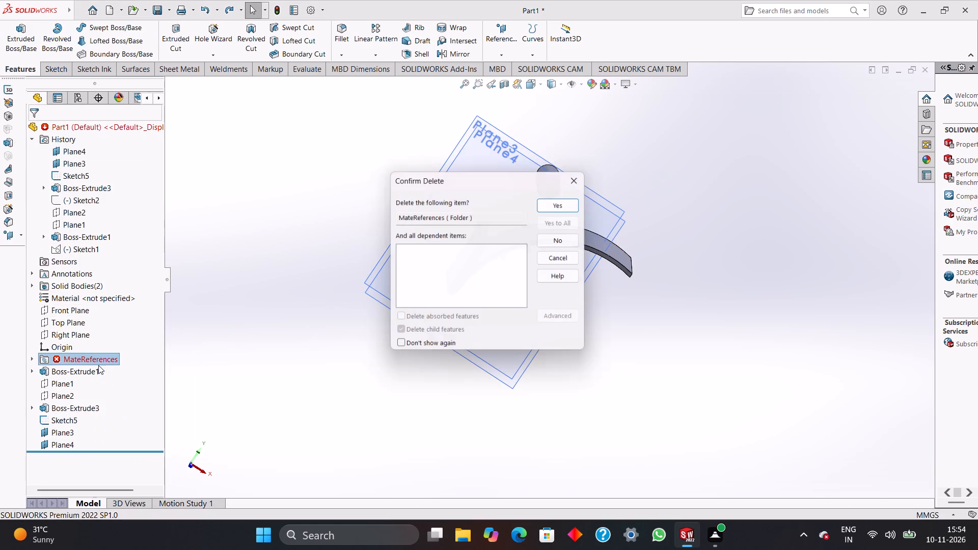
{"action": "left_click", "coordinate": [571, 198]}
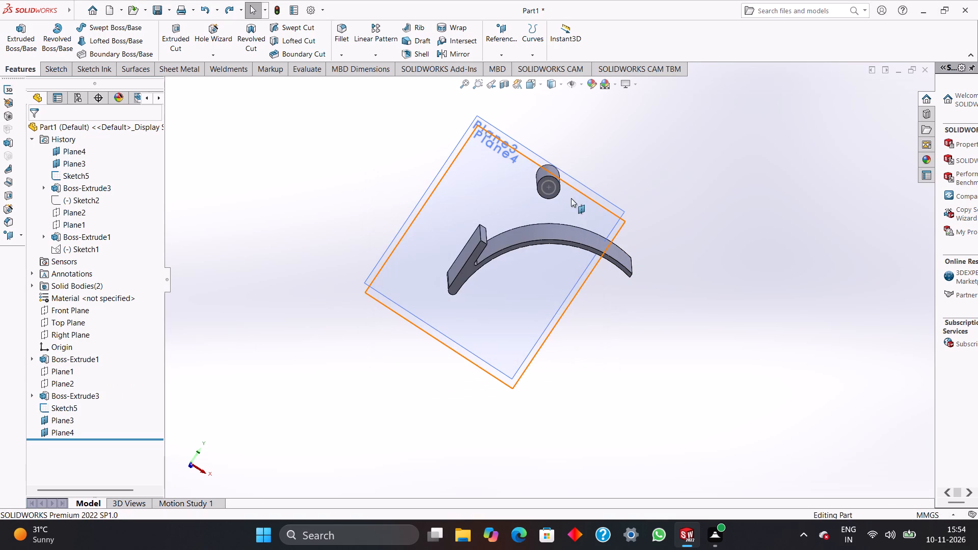
Create a reference plane parallel to the Right Plane at an offset of 50 mm.
{"action": "left_click", "coordinate": [65, 335]}
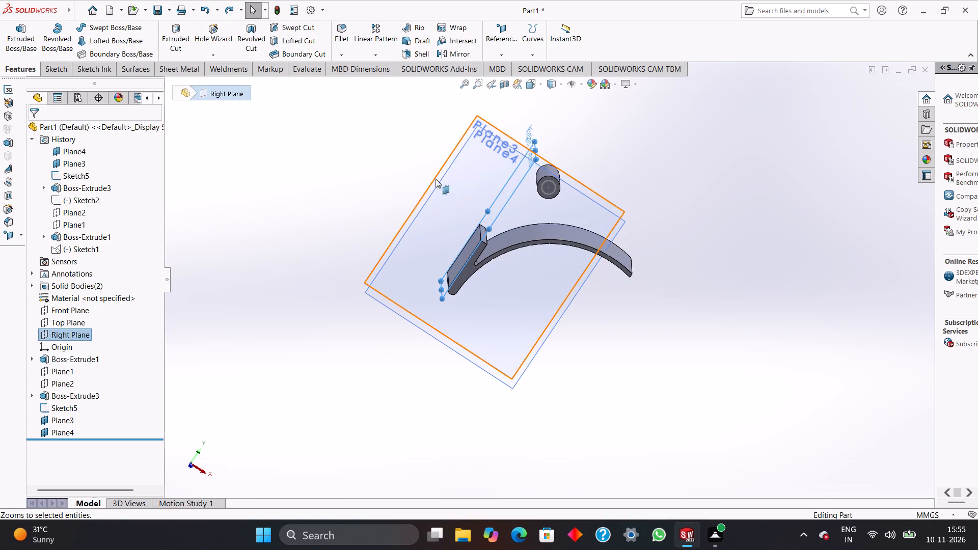
{"action": "left_click", "coordinate": [509, 57]}
{"action": "left_click", "coordinate": [511, 70]}
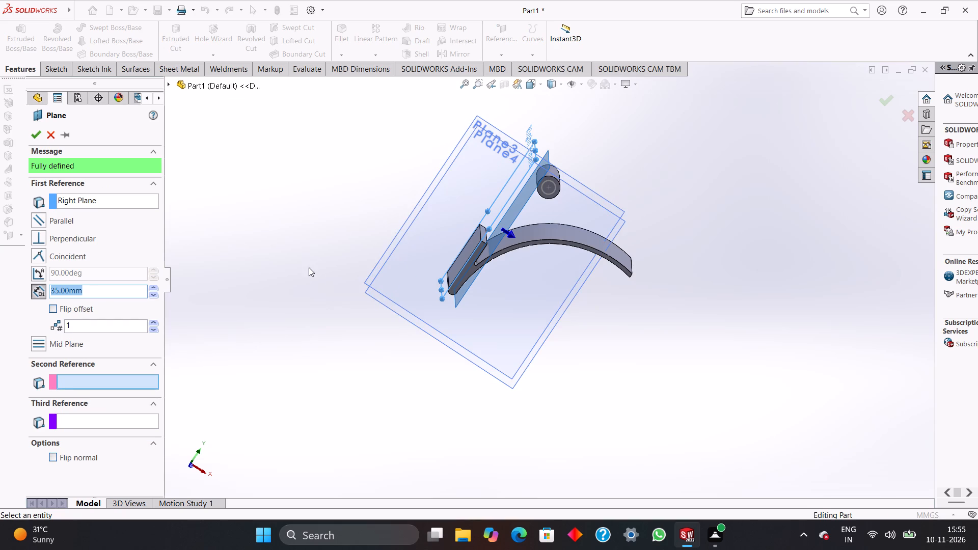
{"action": "middle_click_drag", "start_coordinate": [309, 267], "coordinate": [290, 291]}
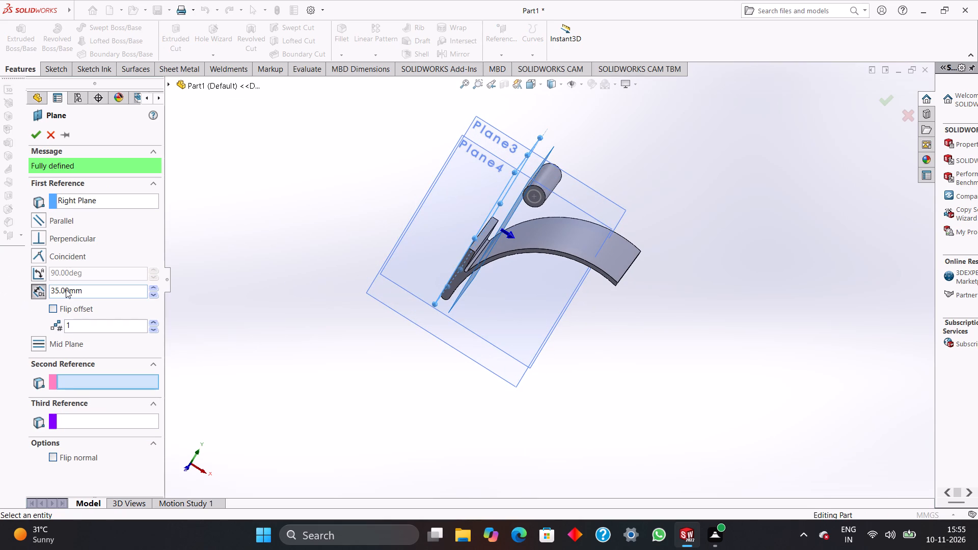
{"action": "double_click", "coordinate": [66, 289]}
{"action": "type", "text": "50"}
{"action": "key", "text": "Return"}
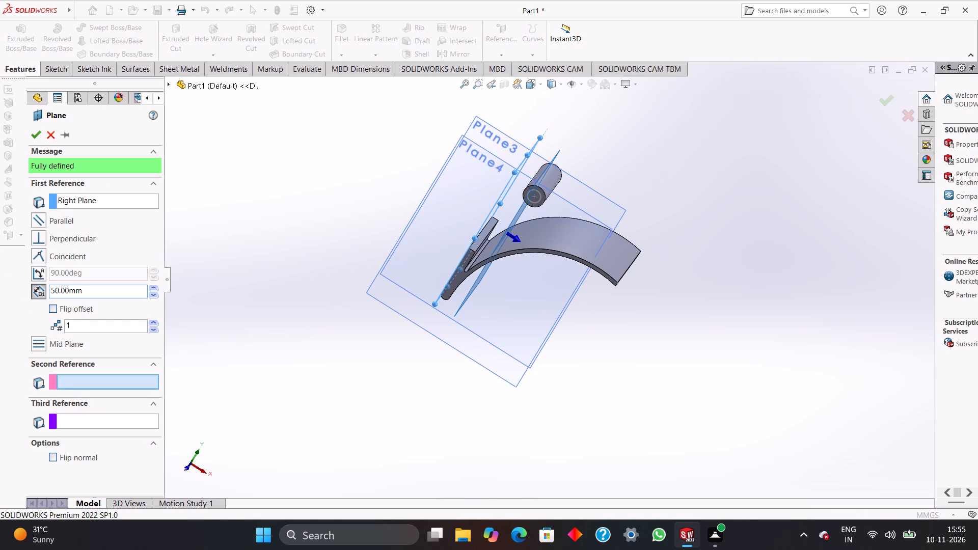
{"action": "key", "text": "Return"}
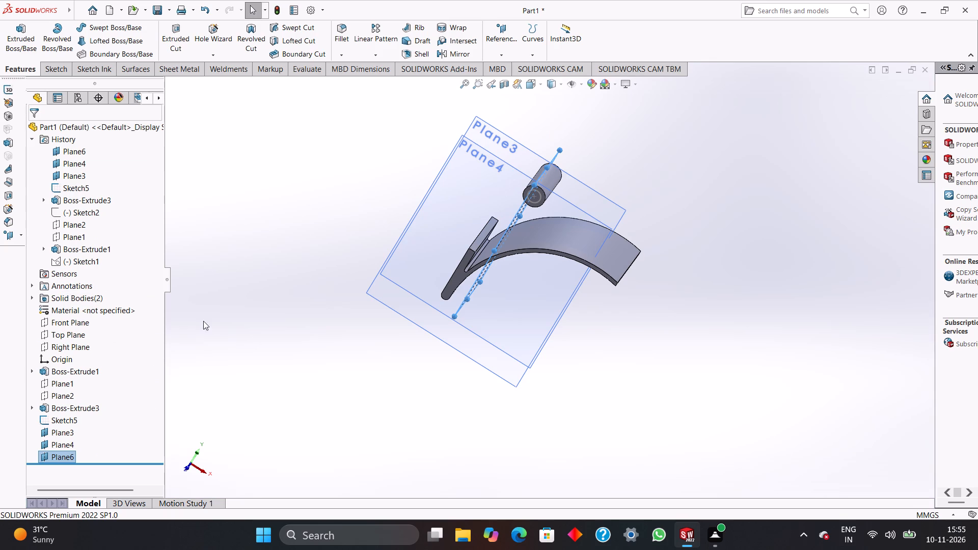
Sketch on Plane6 a narrow corner rectangle about 12 by 154 mm, straddling Plane3, from the cylinder's underside down to origin height.
{"action": "middle_click_drag", "start_coordinate": [392, 360], "coordinate": [409, 378]}
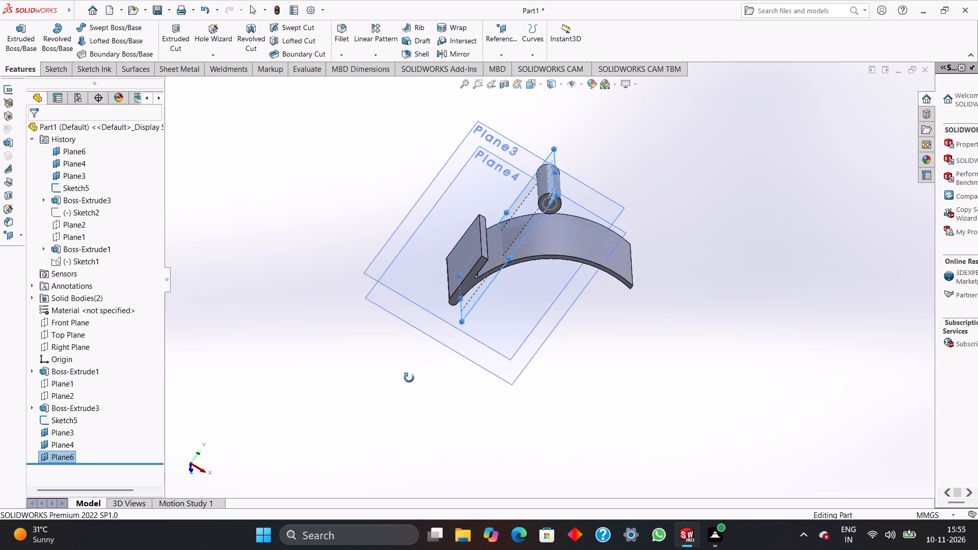
{"action": "middle_click_drag", "start_coordinate": [409, 378], "coordinate": [400, 393]}
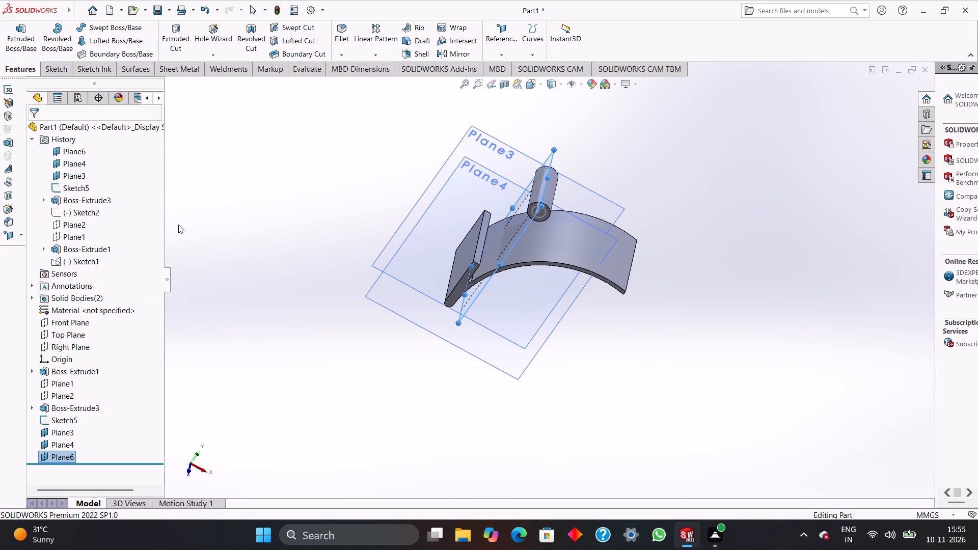
{"action": "left_click", "coordinate": [58, 68]}
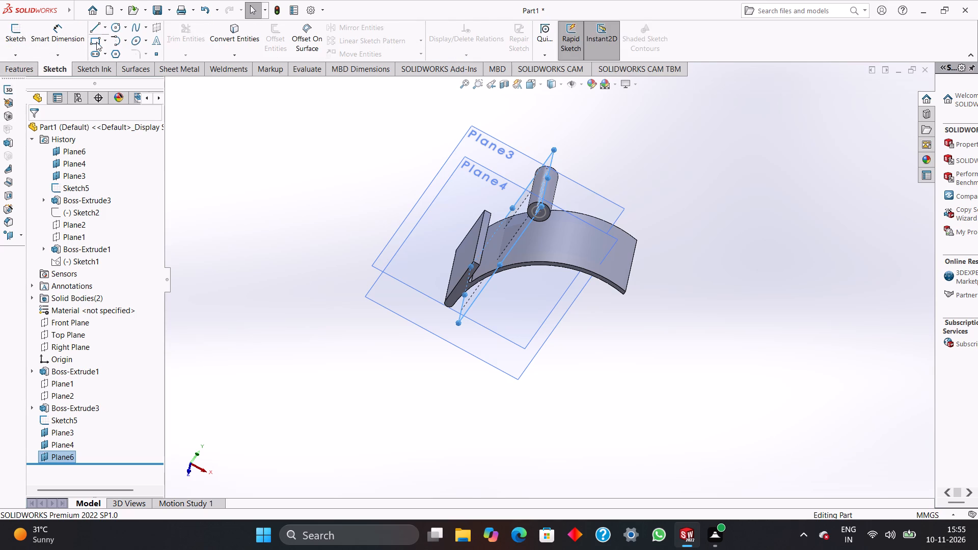
{"action": "left_click", "coordinate": [96, 42]}
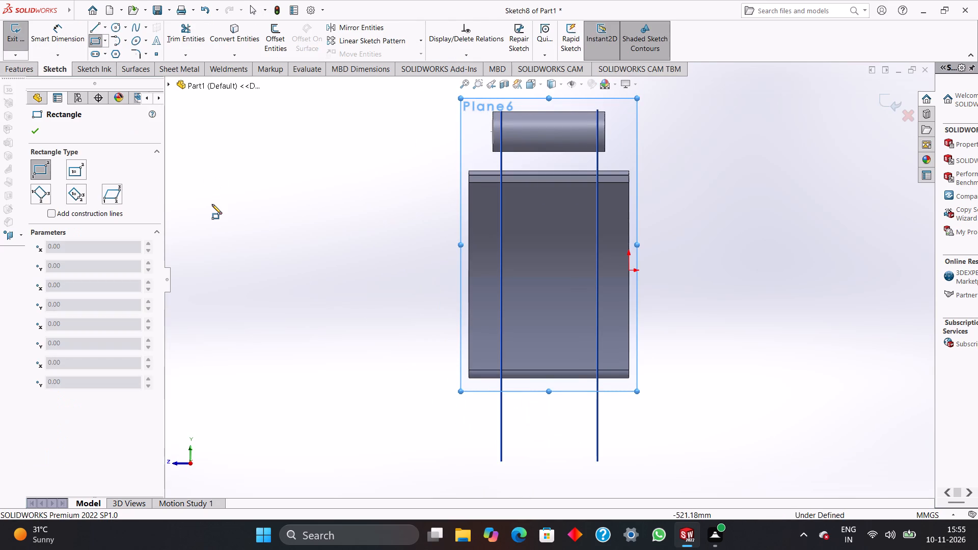
{"action": "key", "text": "ctrl+2"}
{"action": "key", "text": "ctrl+3"}
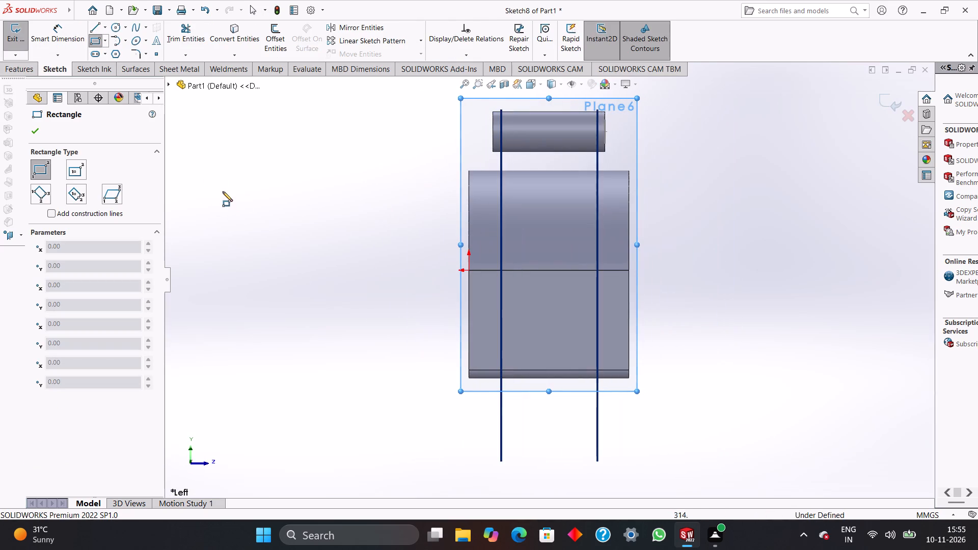
{"action": "left_click", "coordinate": [497, 147]}
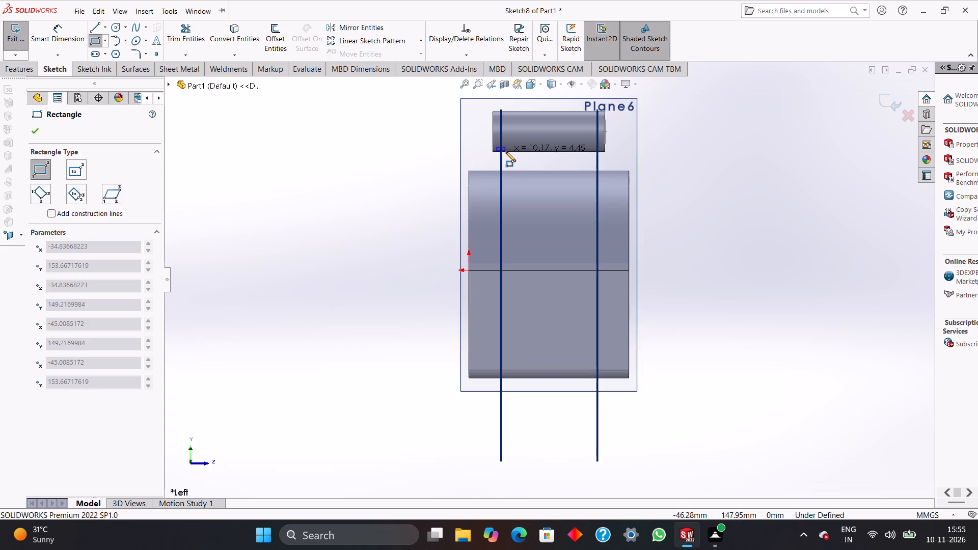
{"action": "left_click", "coordinate": [506, 270]}
{"action": "key", "text": "Escape"}
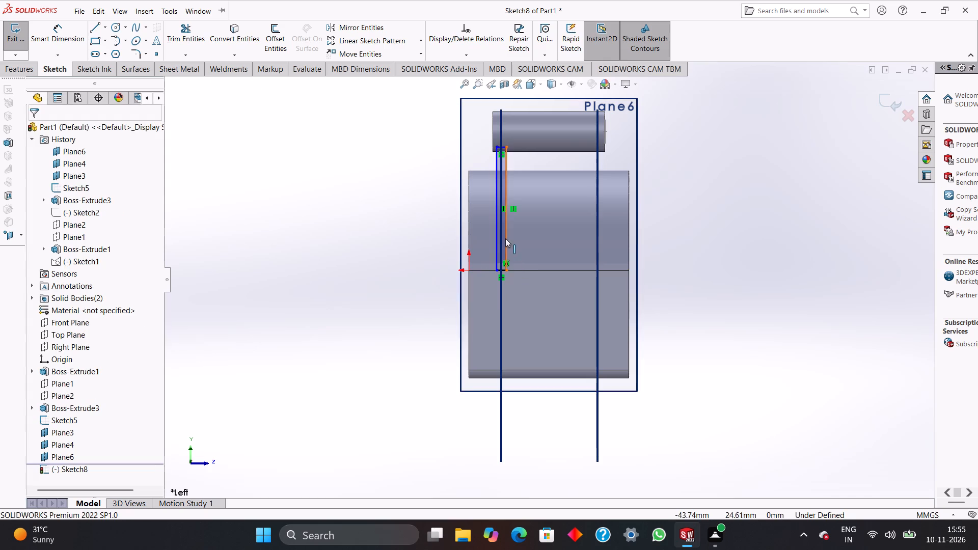
Sketch a second narrow rectangle about 154 mm tall straddling Plane4, level with the first, from the cylinder's underside to origin height.
{"action": "left_click", "coordinate": [592, 146]}
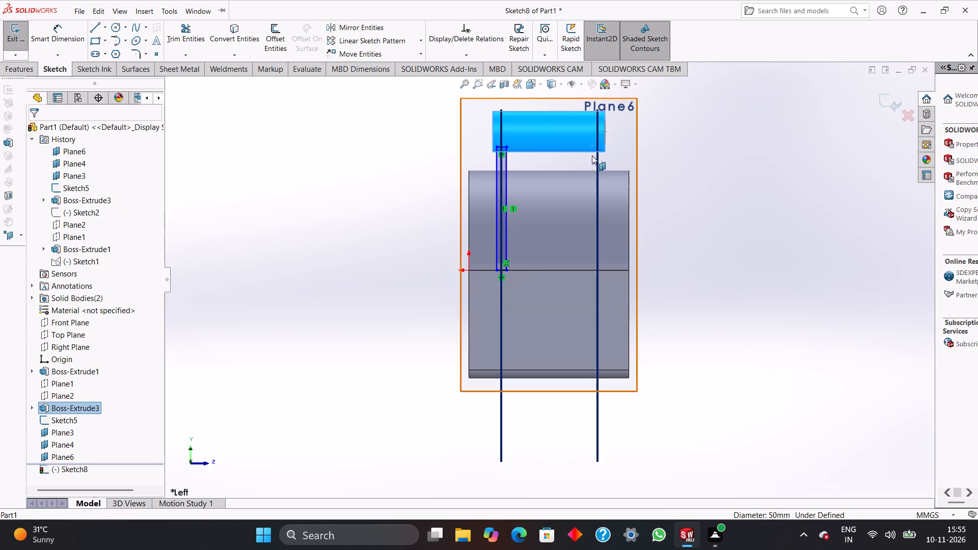
{"action": "left_click", "coordinate": [91, 41]}
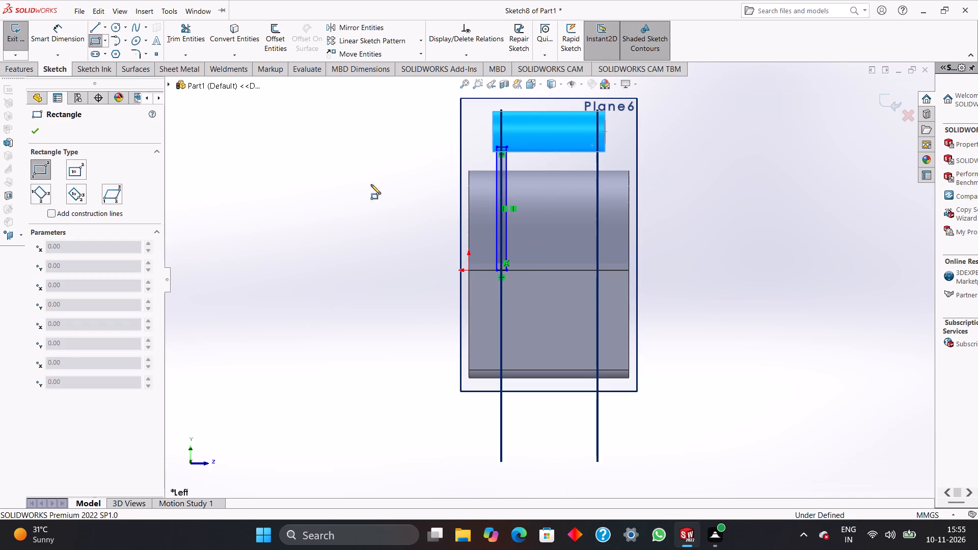
{"action": "left_click", "coordinate": [592, 147]}
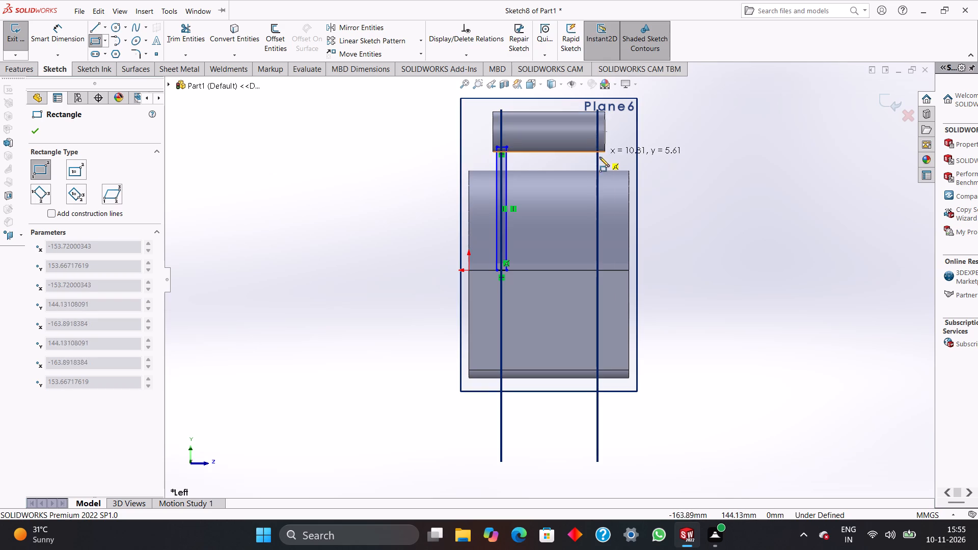
{"action": "left_click", "coordinate": [602, 270]}
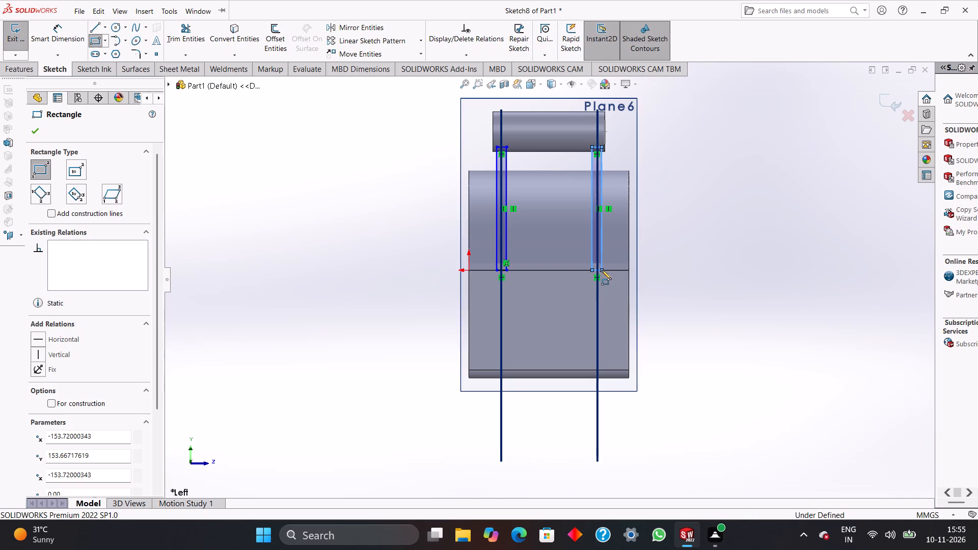
{"action": "key", "text": "Escape"}
Examine how the two narrow rectangles sit relative to the cylinder and the curved arm.
{"action": "middle_click_drag", "start_coordinate": [322, 228], "coordinate": [292, 227]}
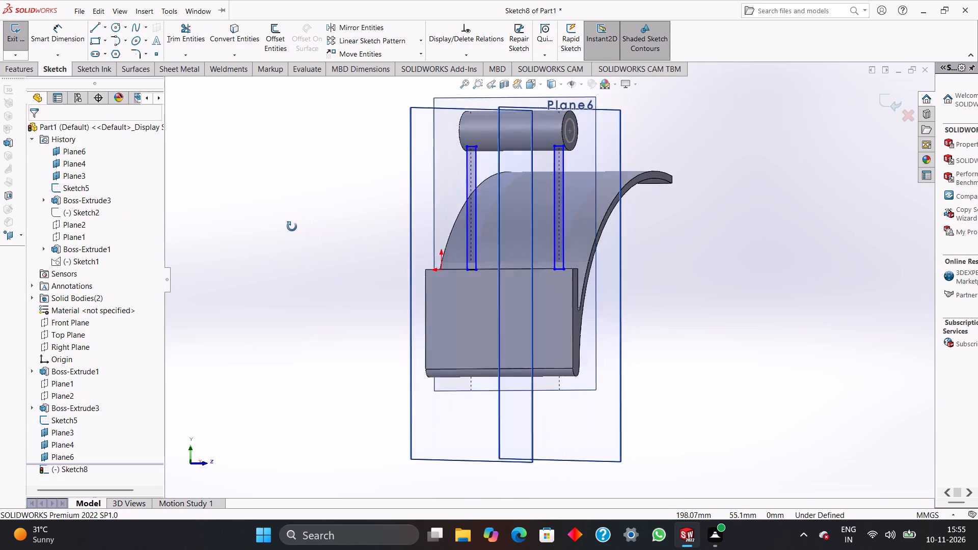
{"action": "middle_click_drag", "start_coordinate": [292, 227], "coordinate": [215, 235]}
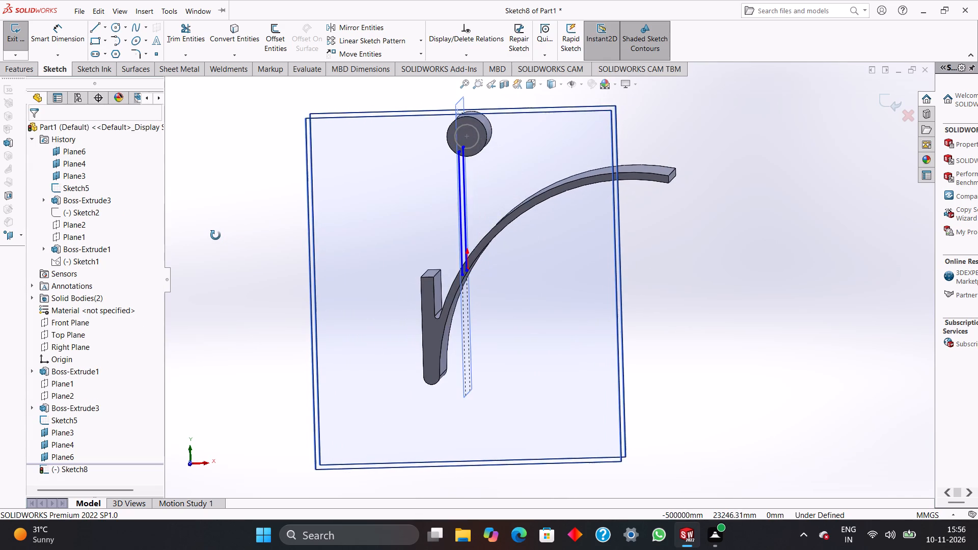
{"action": "middle_click_drag", "start_coordinate": [215, 235], "coordinate": [217, 228]}
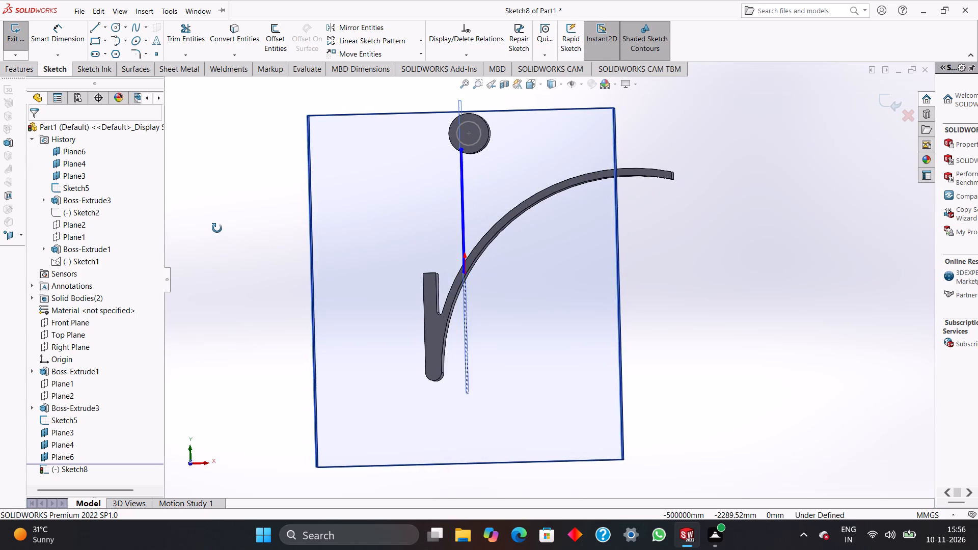
{"action": "middle_click_drag", "start_coordinate": [217, 228], "coordinate": [236, 255]}
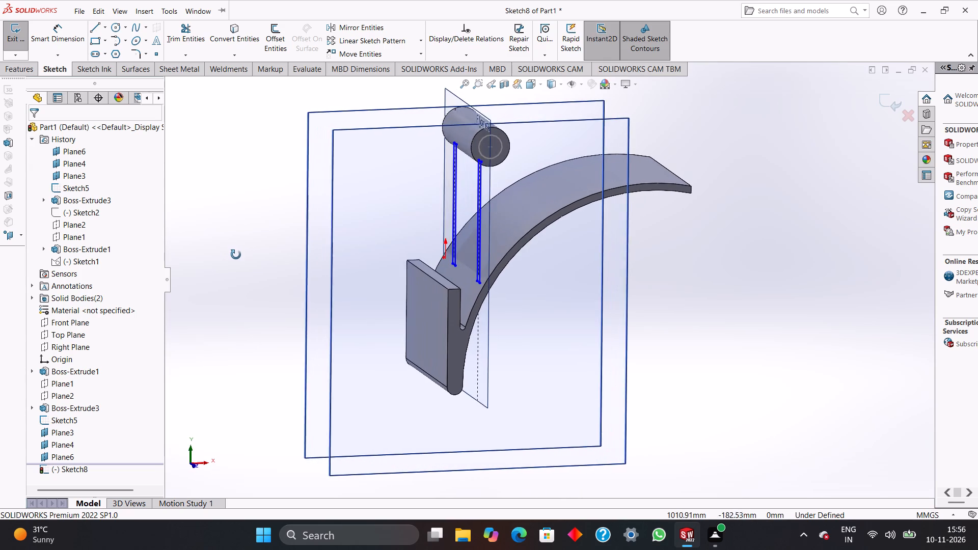
{"action": "middle_click_drag", "start_coordinate": [236, 255], "coordinate": [240, 256]}
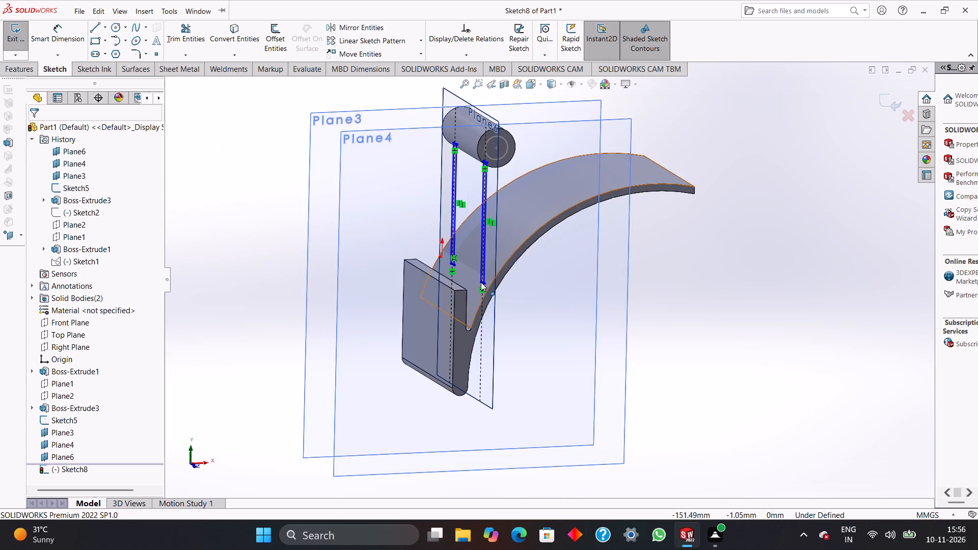
Shorten the narrow rectangle on Plane4 to about 129 mm tall by raising its bottom edge.
{"action": "left_click_drag", "start_coordinate": [482, 282], "coordinate": [482, 263]}
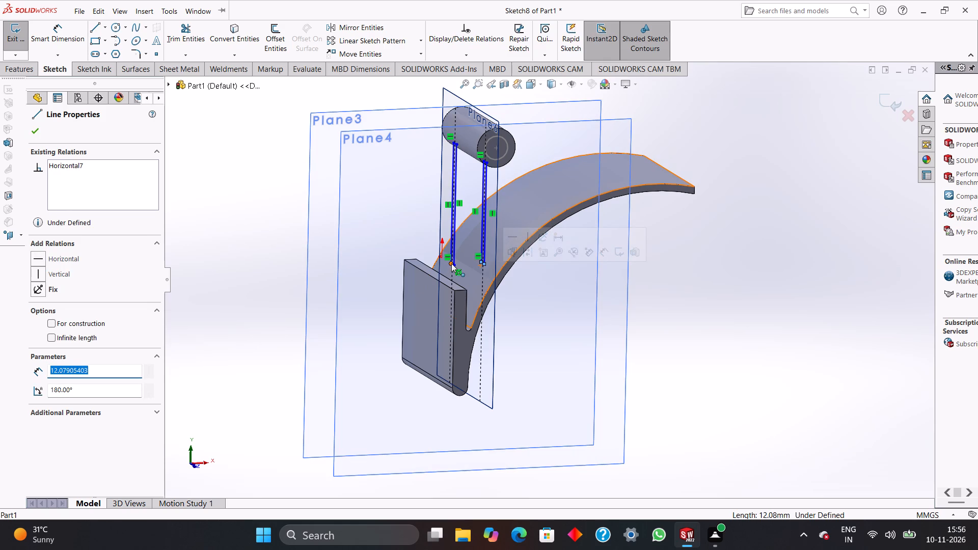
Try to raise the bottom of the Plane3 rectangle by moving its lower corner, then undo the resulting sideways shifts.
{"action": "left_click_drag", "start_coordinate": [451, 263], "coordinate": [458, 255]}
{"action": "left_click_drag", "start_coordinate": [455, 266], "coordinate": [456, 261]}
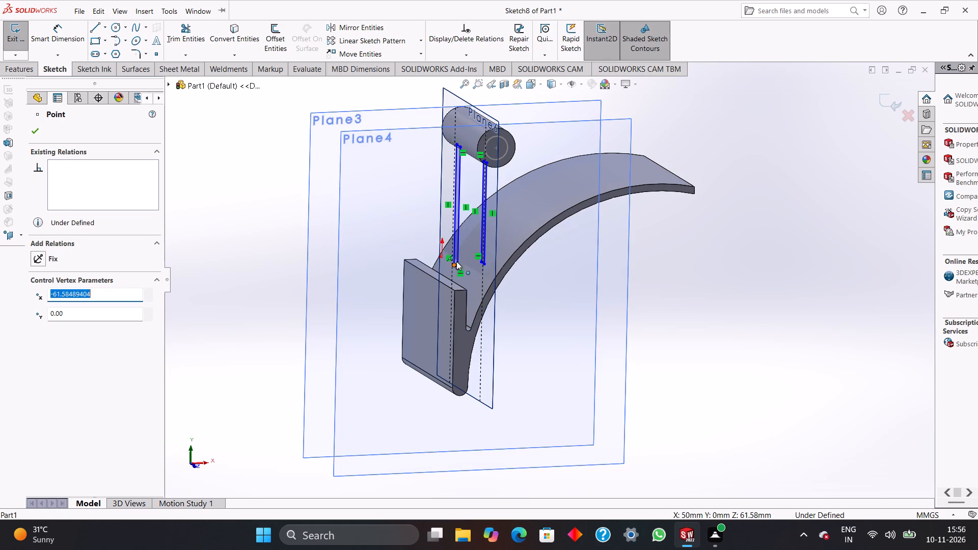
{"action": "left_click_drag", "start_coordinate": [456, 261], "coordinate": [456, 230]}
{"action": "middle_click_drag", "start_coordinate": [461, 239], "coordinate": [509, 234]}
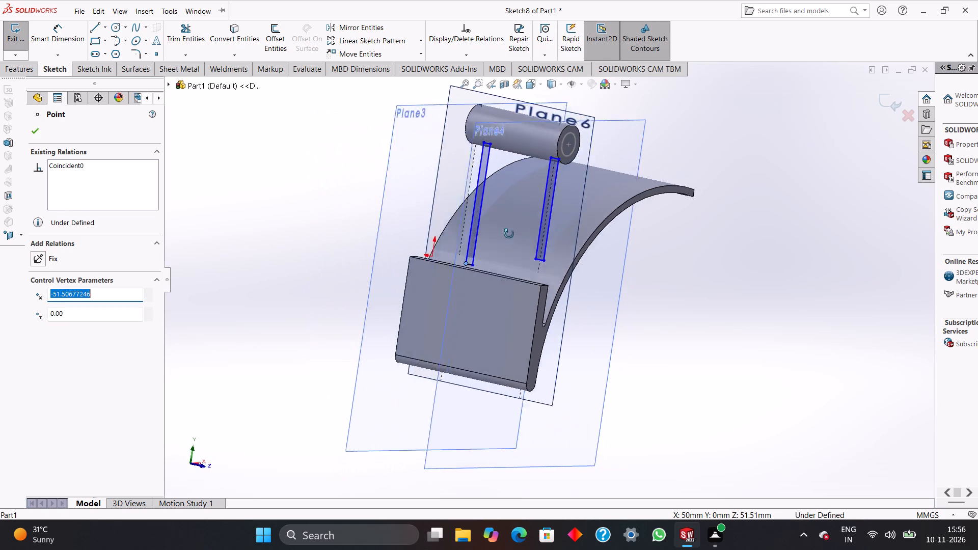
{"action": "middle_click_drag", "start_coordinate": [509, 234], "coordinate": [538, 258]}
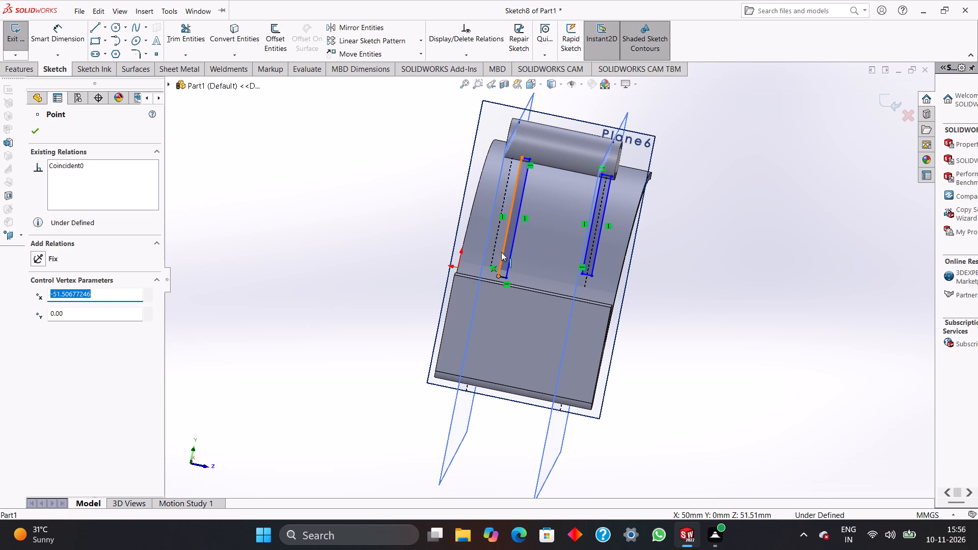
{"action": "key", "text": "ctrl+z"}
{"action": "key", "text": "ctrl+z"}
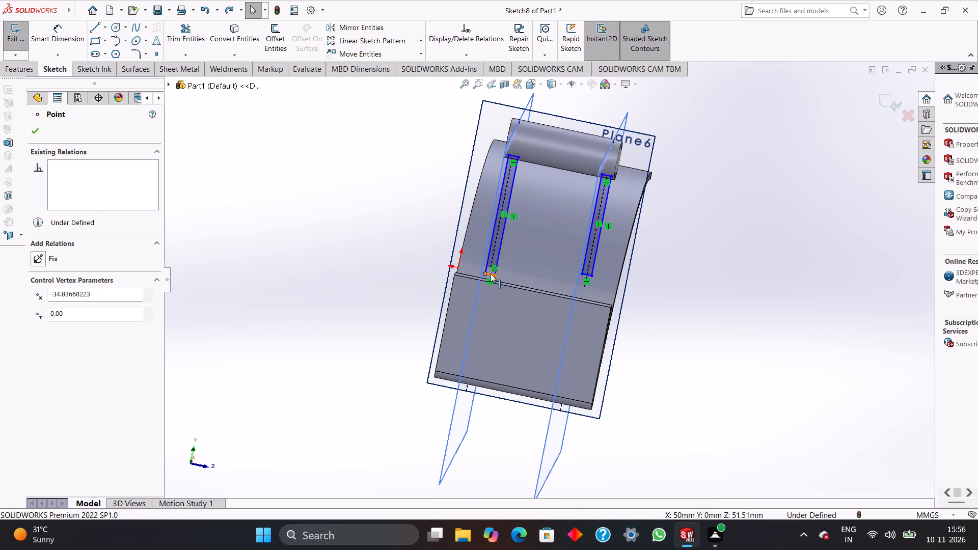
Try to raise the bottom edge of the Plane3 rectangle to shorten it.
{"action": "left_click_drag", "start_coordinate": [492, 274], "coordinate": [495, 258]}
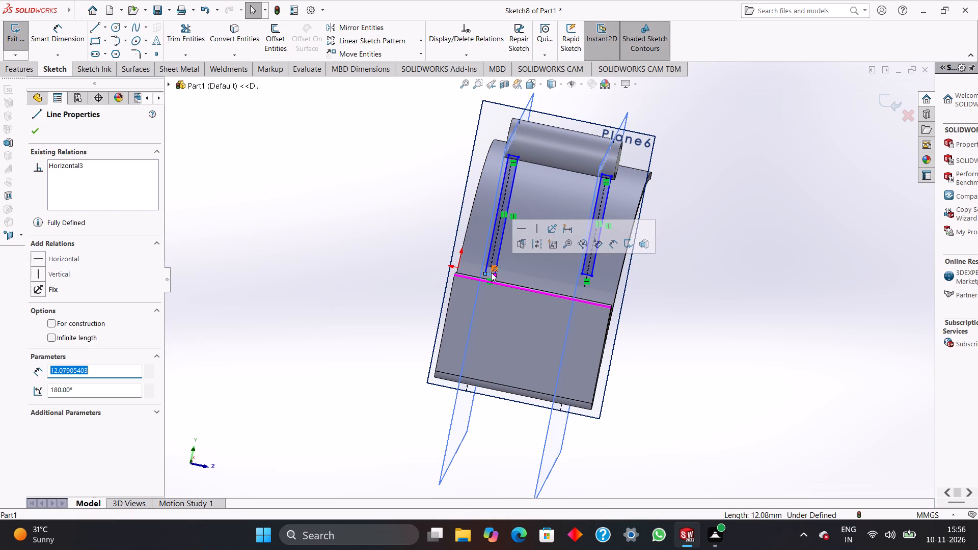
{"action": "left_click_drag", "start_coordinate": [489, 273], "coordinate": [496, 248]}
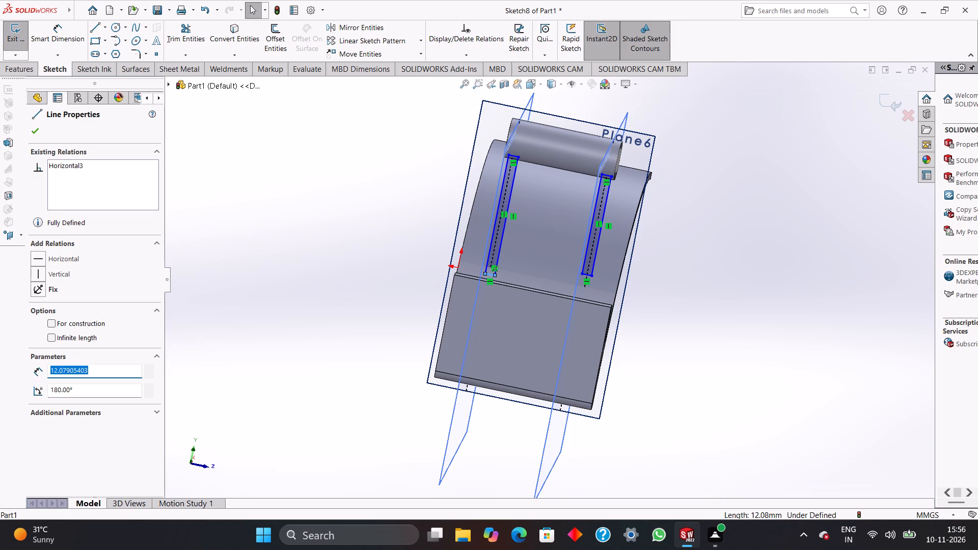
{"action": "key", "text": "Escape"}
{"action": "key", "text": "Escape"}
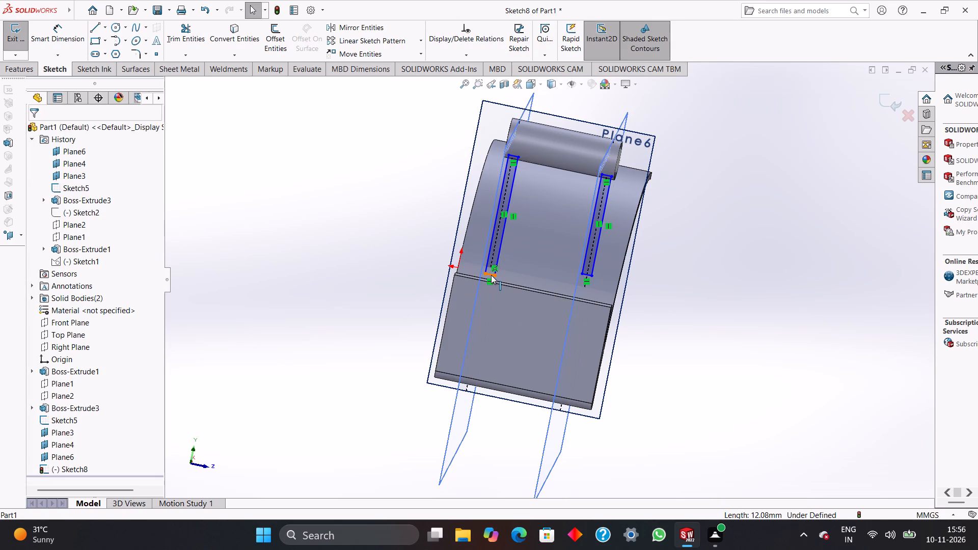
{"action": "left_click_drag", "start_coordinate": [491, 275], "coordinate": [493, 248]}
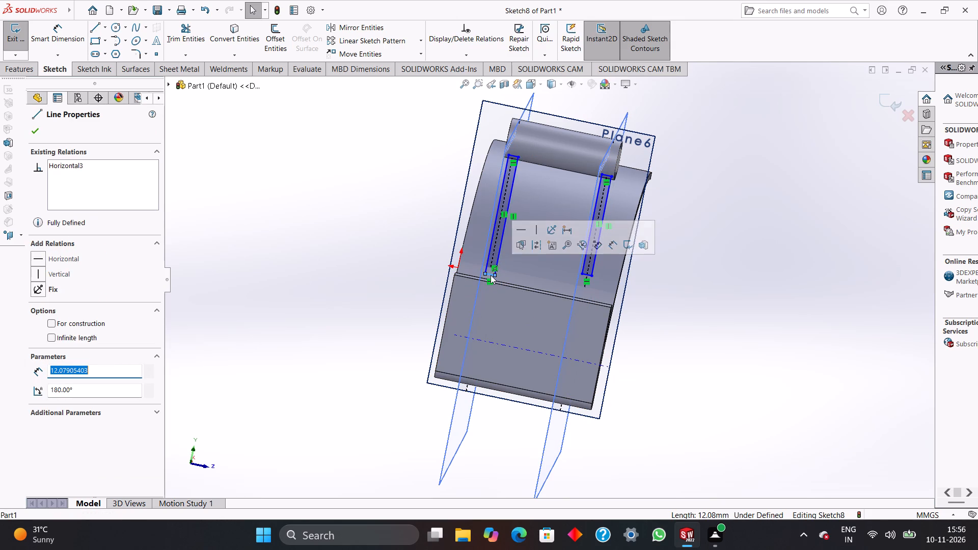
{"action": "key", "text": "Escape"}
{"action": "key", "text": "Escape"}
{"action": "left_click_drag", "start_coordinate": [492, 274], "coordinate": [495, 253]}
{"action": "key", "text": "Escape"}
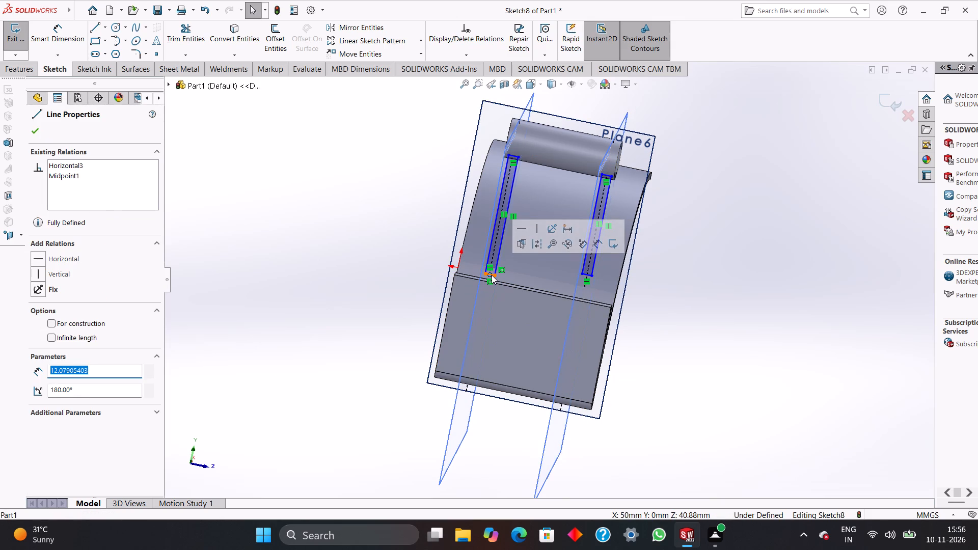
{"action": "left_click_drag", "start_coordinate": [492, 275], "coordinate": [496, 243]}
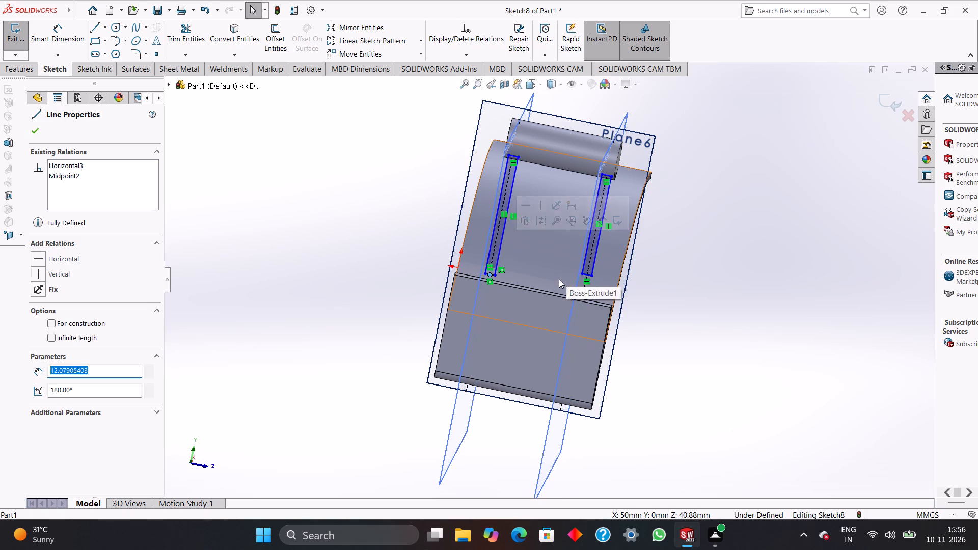
Make the bottom edges of the two narrow rectangles equal in length and parallel.
{"action": "left_click", "coordinate": [489, 272]}
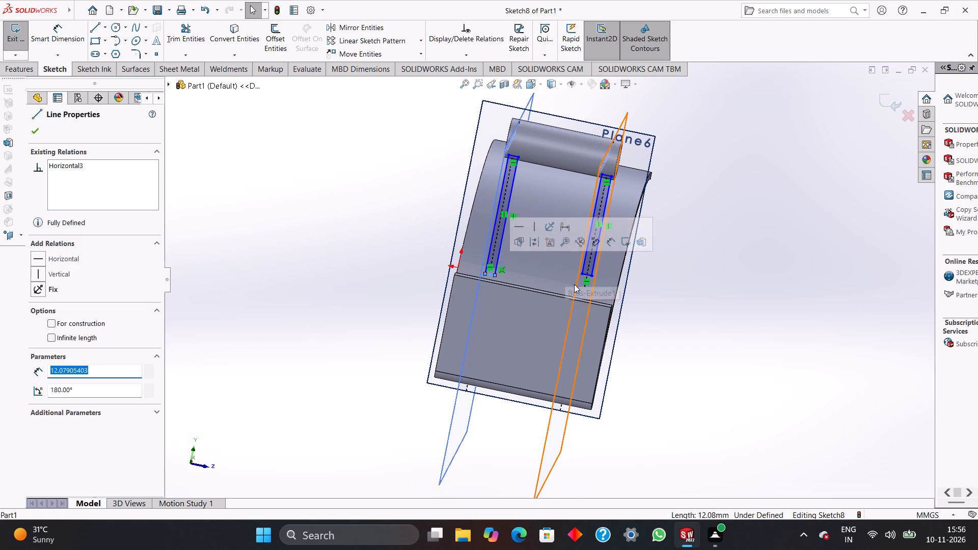
{"action": "left_click", "coordinate": [588, 274], "text": "ctrl"}
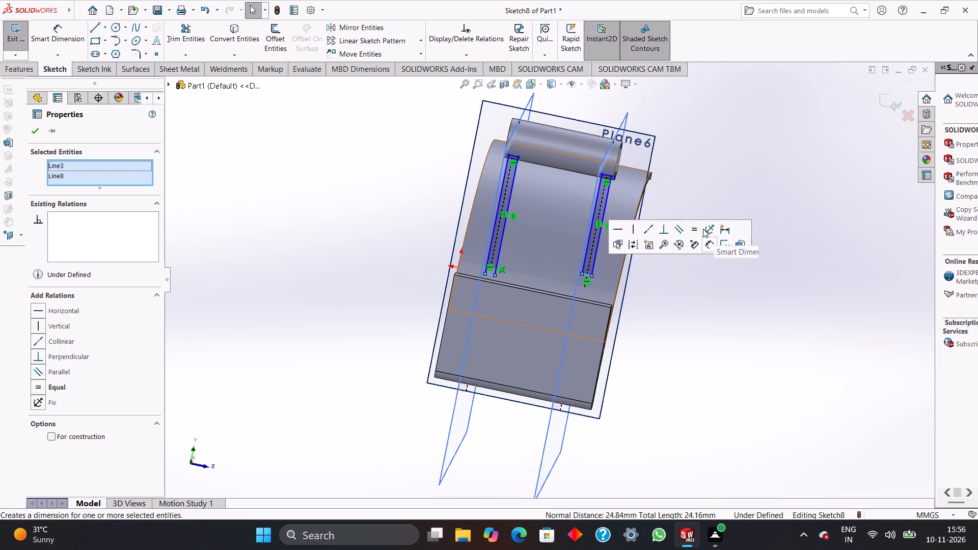
{"action": "left_click", "coordinate": [695, 233]}
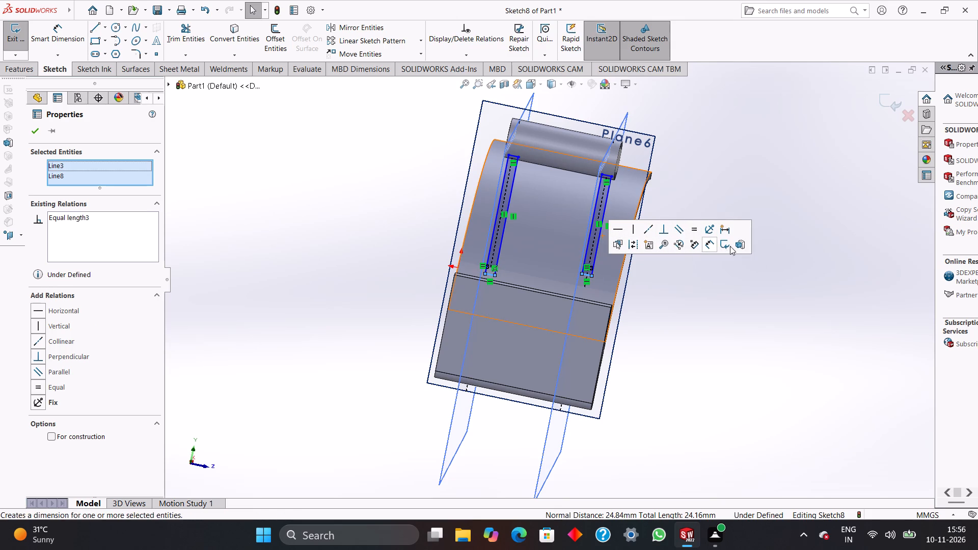
{"action": "left_click", "coordinate": [696, 228]}
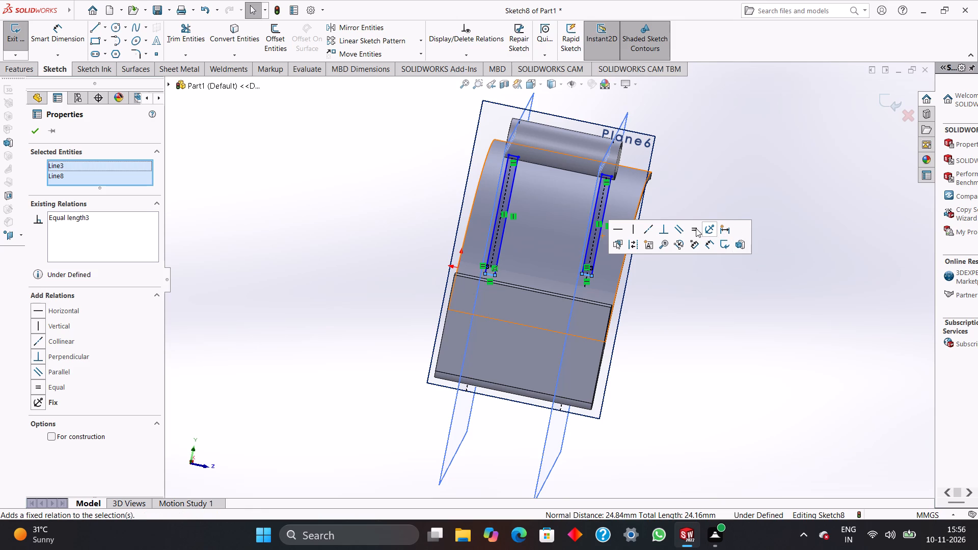
{"action": "left_click", "coordinate": [677, 231]}
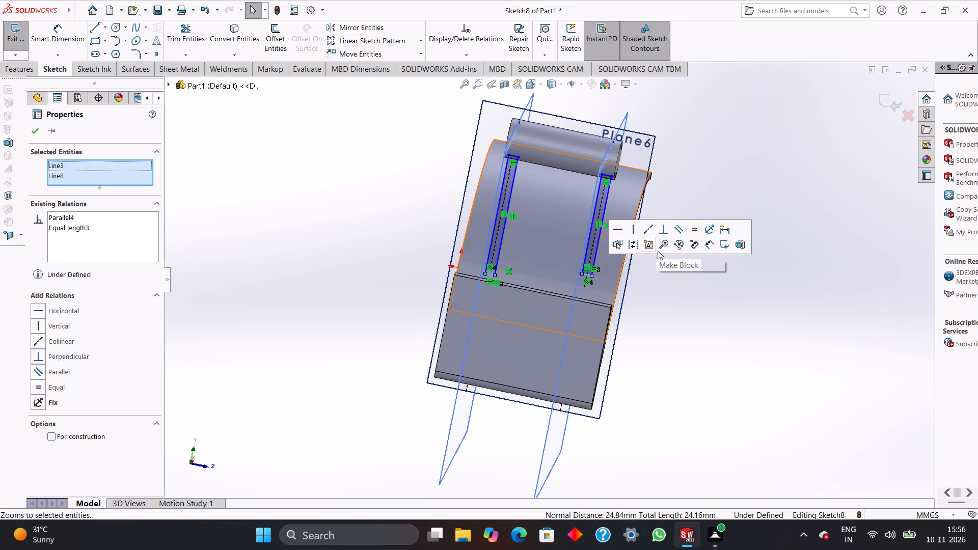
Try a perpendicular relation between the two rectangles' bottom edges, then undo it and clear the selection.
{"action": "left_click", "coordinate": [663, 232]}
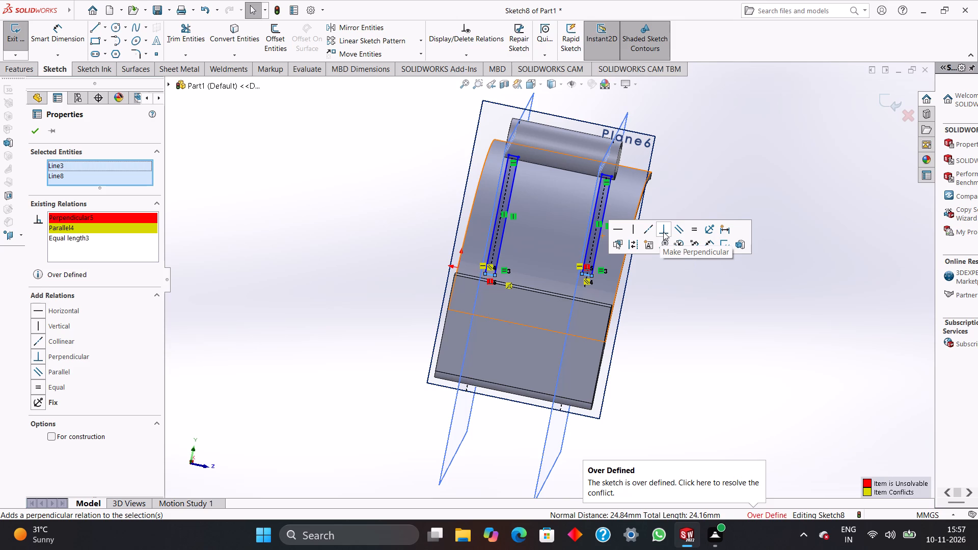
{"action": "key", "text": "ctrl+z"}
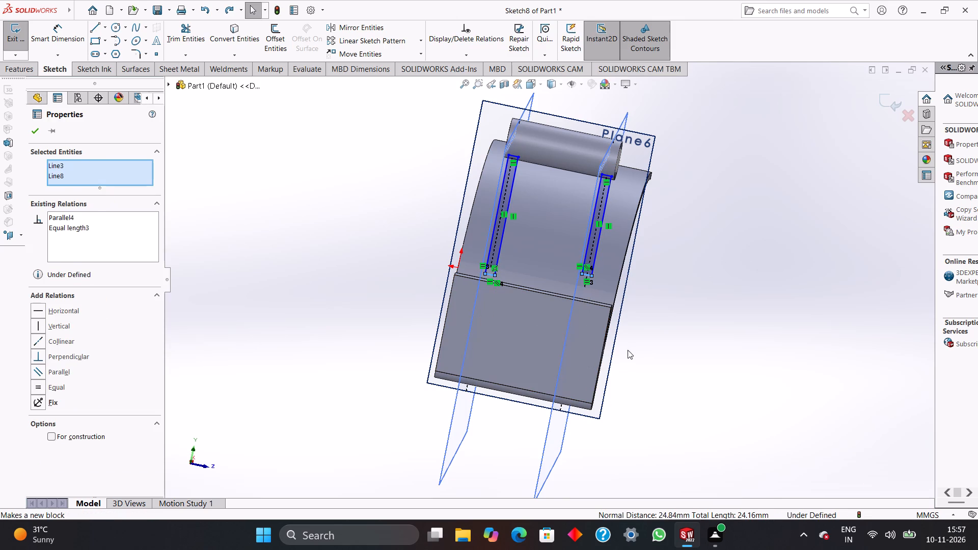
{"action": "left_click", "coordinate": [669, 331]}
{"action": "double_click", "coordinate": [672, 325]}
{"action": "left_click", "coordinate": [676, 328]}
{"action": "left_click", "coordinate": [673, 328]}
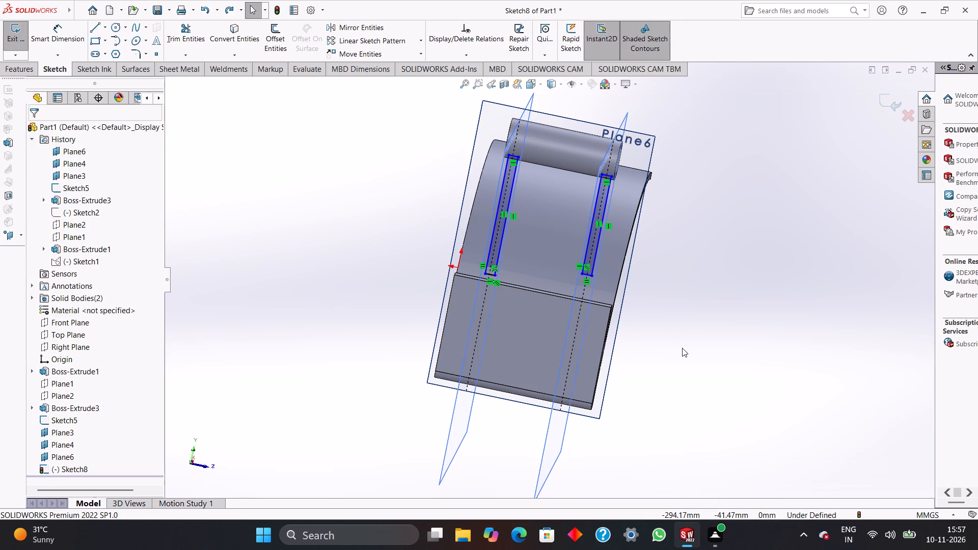
Nudge the lower corner of the Plane3 rectangle sideways to a sketch X of about -47.13 mm.
{"action": "scroll", "coordinate": [681, 348], "scroll_direction": "up", "scroll_amount": 1}
{"action": "middle_click_drag", "start_coordinate": [680, 348], "coordinate": [579, 320]}
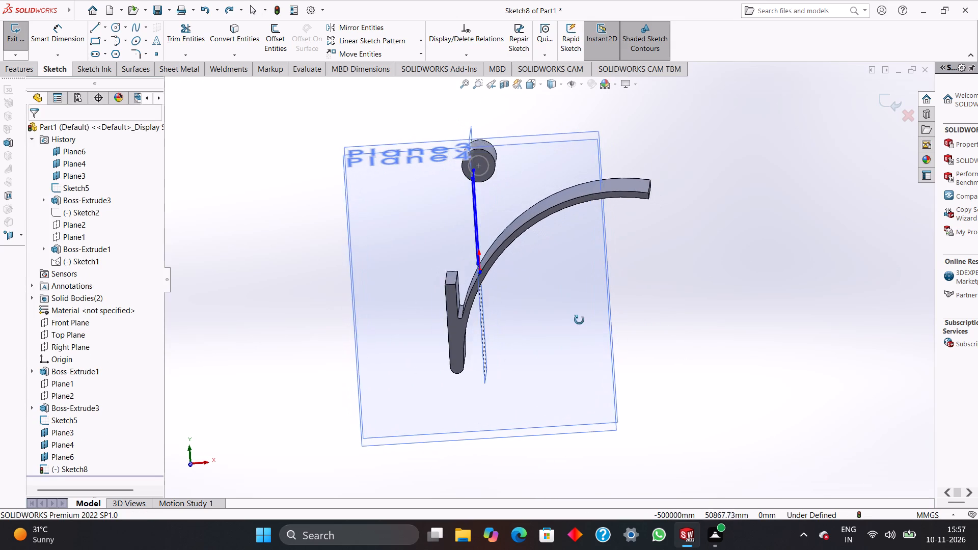
{"action": "middle_click_drag", "start_coordinate": [579, 320], "coordinate": [684, 340]}
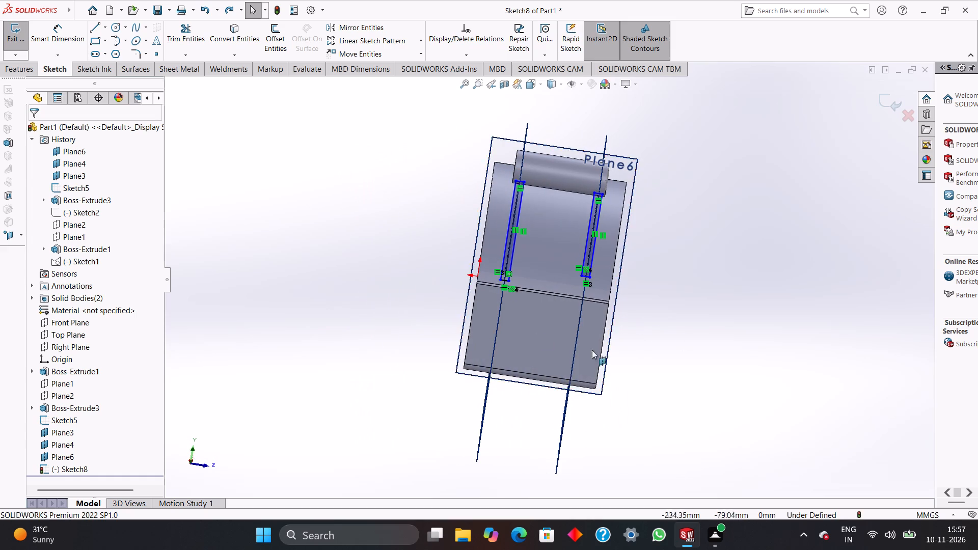
{"action": "left_click_drag", "start_coordinate": [508, 281], "coordinate": [512, 258]}
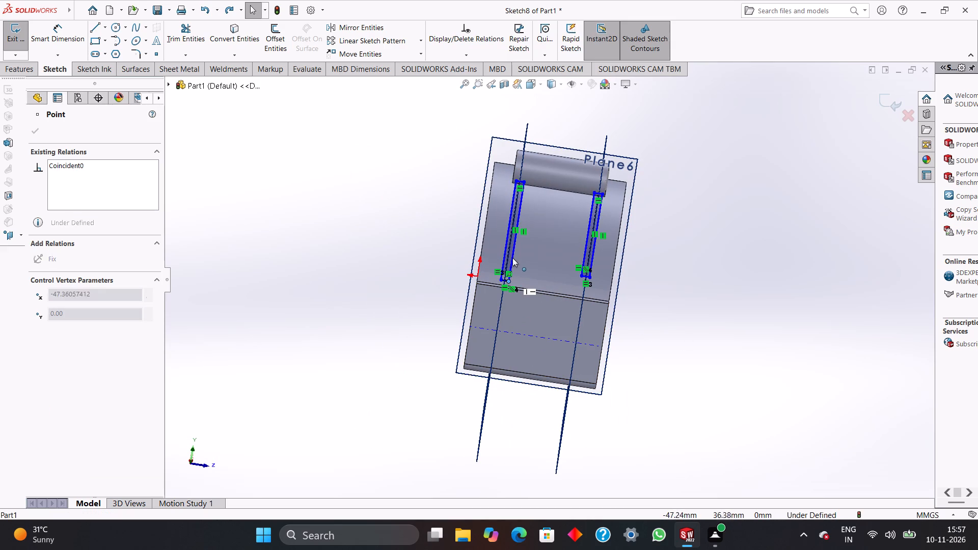
{"action": "left_click_drag", "start_coordinate": [512, 258], "coordinate": [513, 257]}
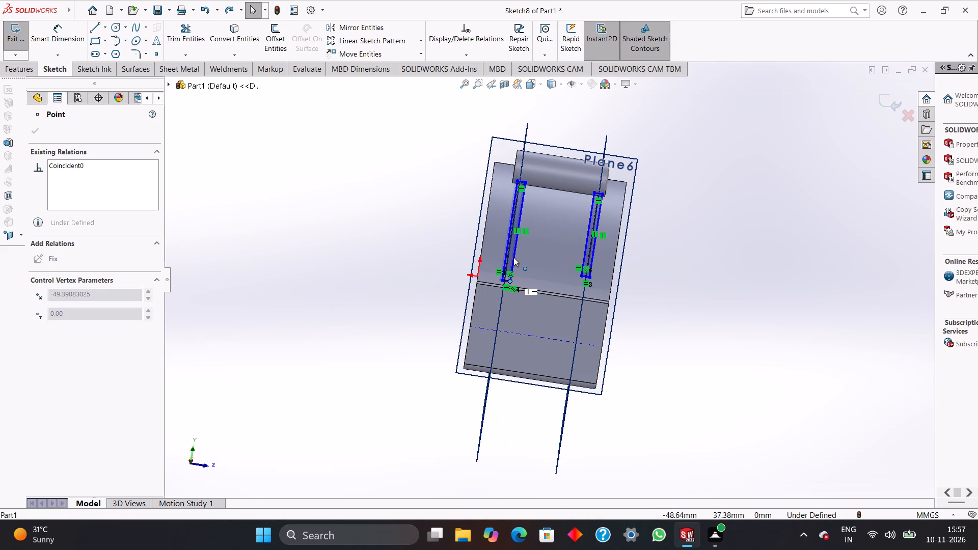
{"action": "left_click_drag", "start_coordinate": [513, 257], "coordinate": [512, 257]}
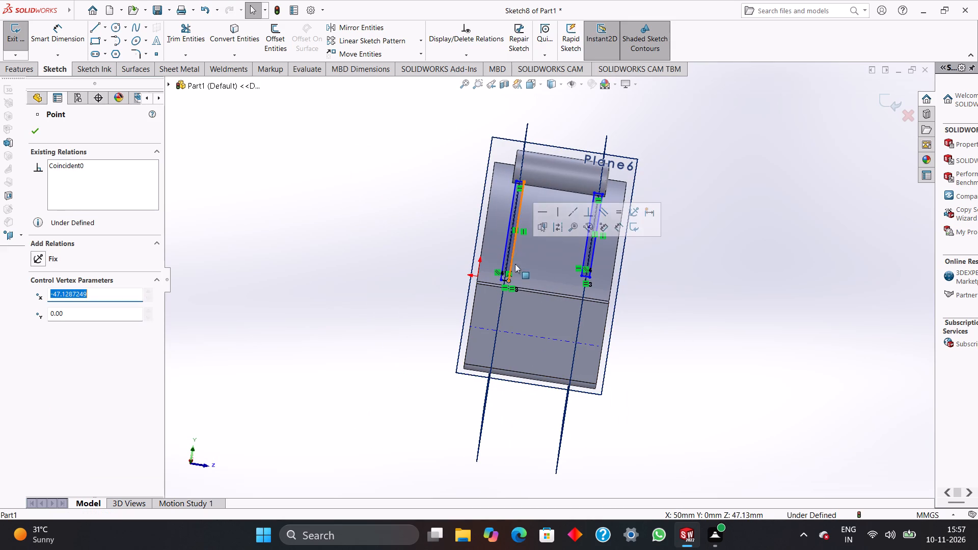
{"action": "double_click", "coordinate": [98, 296]}
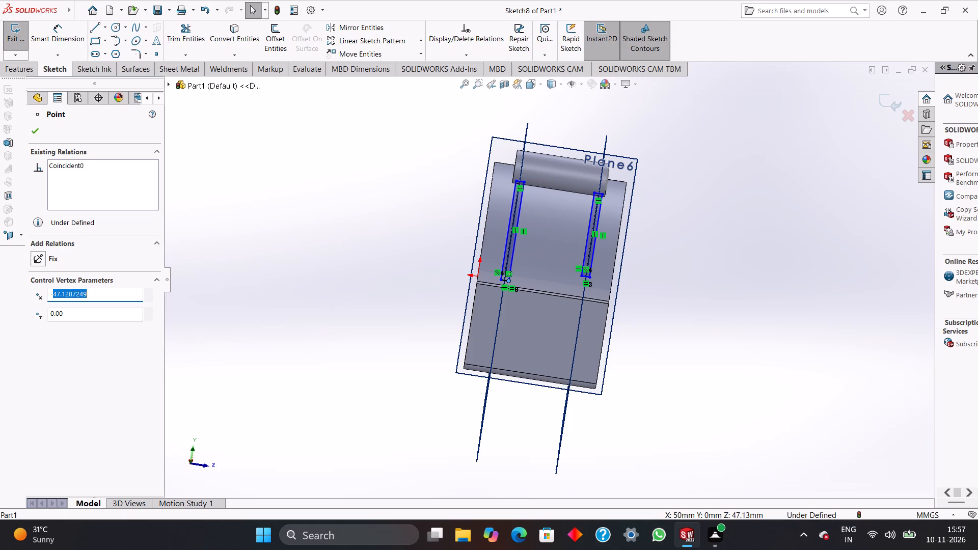
{"action": "key", "text": "Escape"}
{"action": "key", "text": "Escape"}
{"action": "key", "text": "Escape"}
{"action": "key", "text": "Escape"}
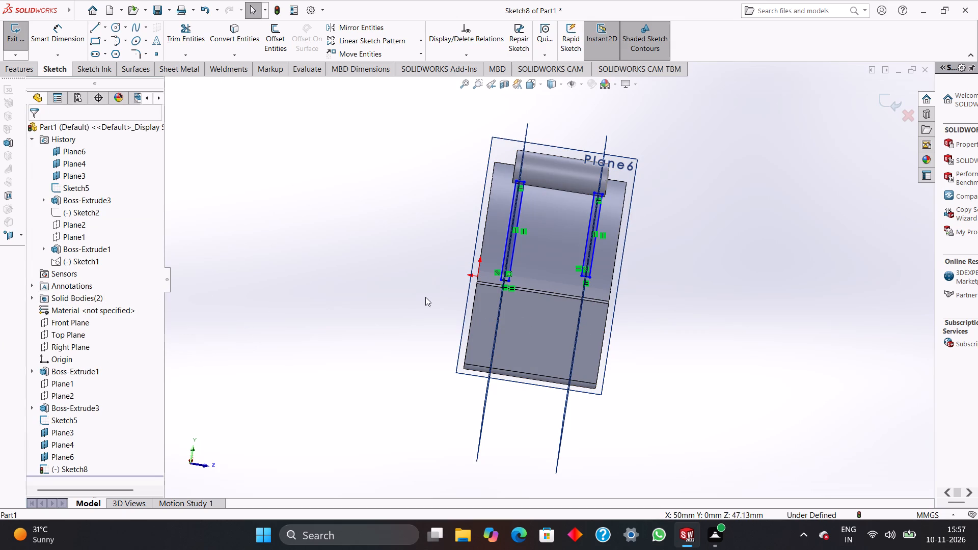
Dimension the long vertical side of the Plane3 rectangle, keeping its drawn length.
{"action": "left_click", "coordinate": [504, 280]}
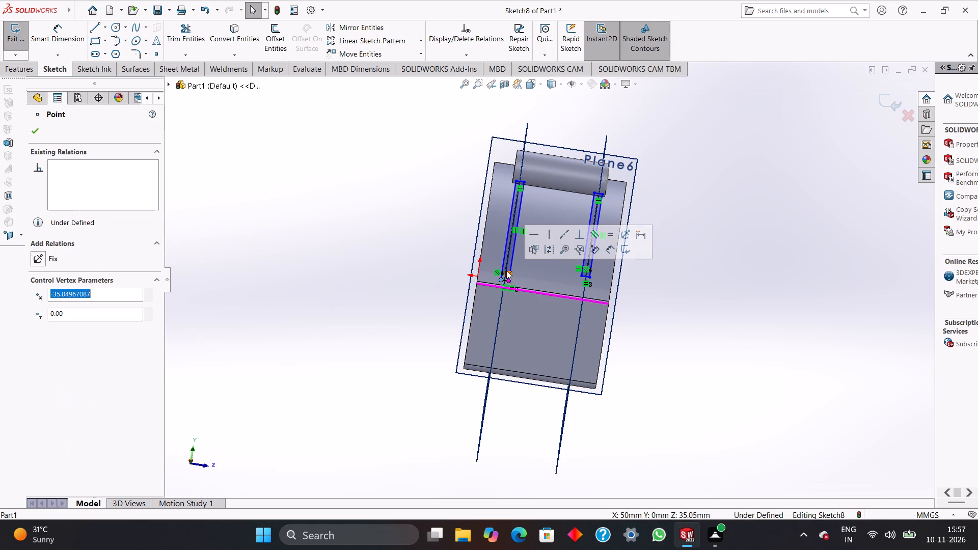
{"action": "left_click", "coordinate": [507, 254]}
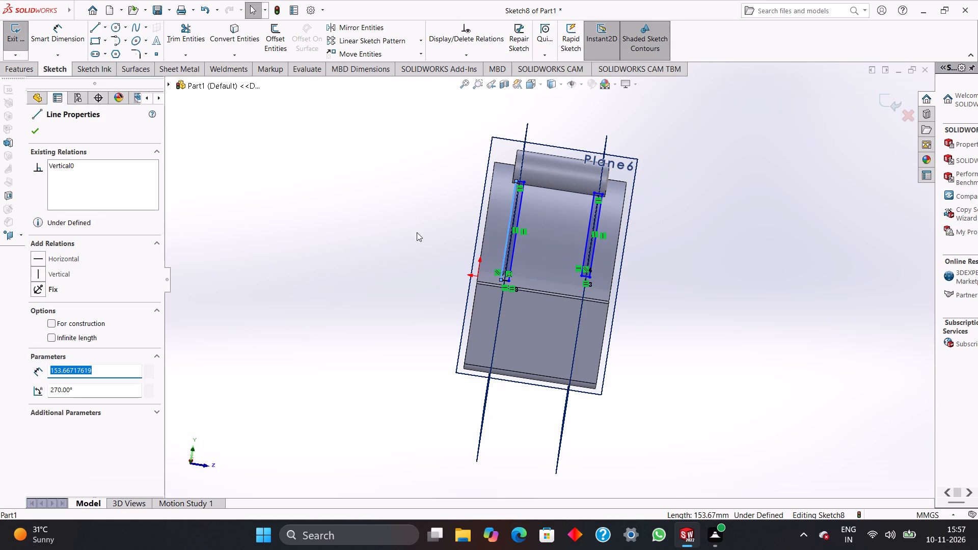
{"action": "right_click_drag", "start_coordinate": [439, 233], "coordinate": [417, 188]}
{"action": "right_click_drag", "start_coordinate": [402, 199], "coordinate": [417, 145]}
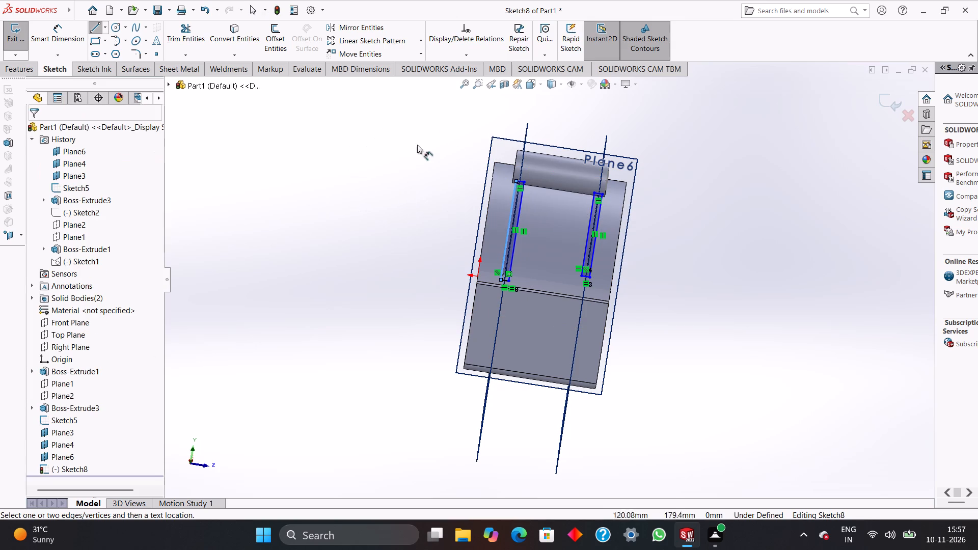
{"action": "right_click_drag", "start_coordinate": [417, 145], "coordinate": [421, 125]}
{"action": "left_click", "coordinate": [503, 256]}
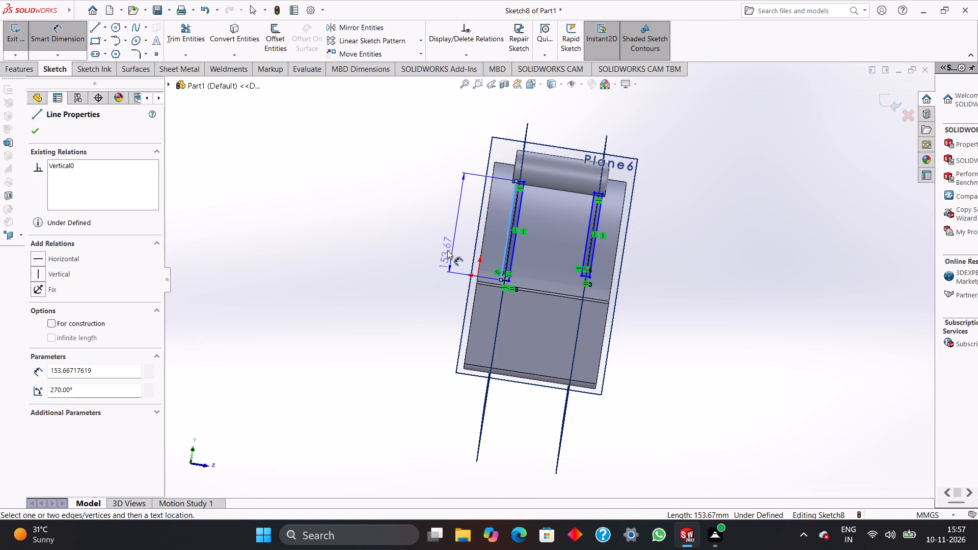
{"action": "left_click", "coordinate": [434, 243]}
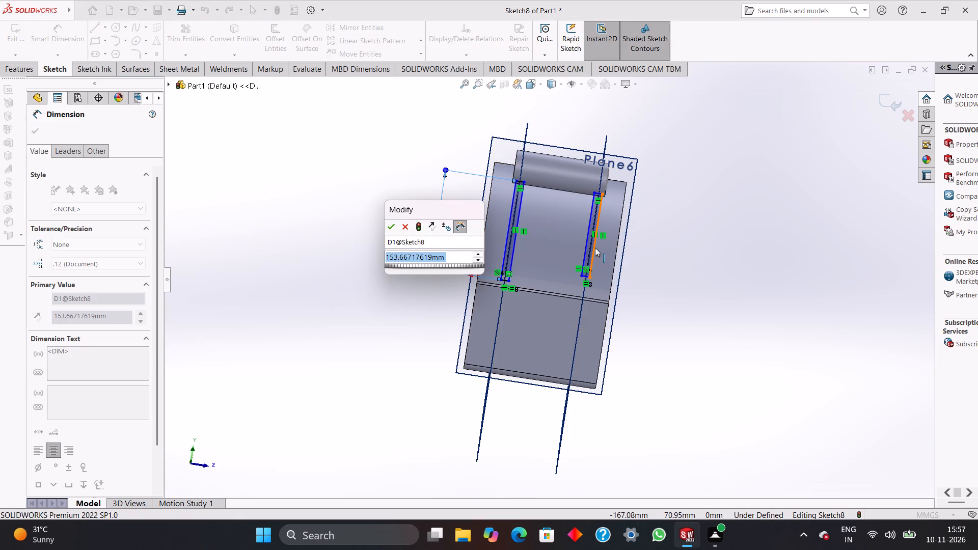
{"action": "left_click", "coordinate": [389, 227]}
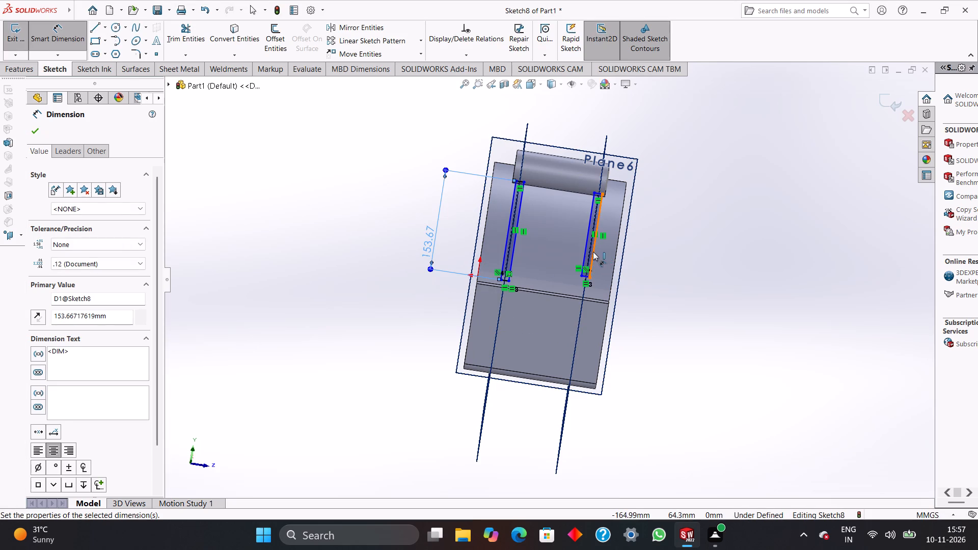
Dimension the long vertical side of the Plane4 rectangle and set it to 130 mm.
{"action": "left_click", "coordinate": [593, 252]}
{"action": "left_click", "coordinate": [680, 250]}
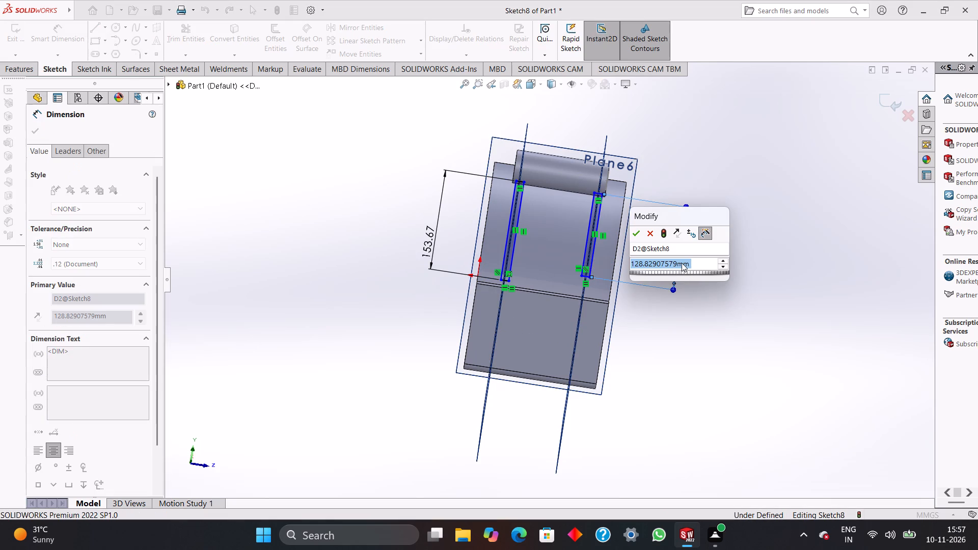
{"action": "type", "text": "130"}
{"action": "key", "text": "Return"}
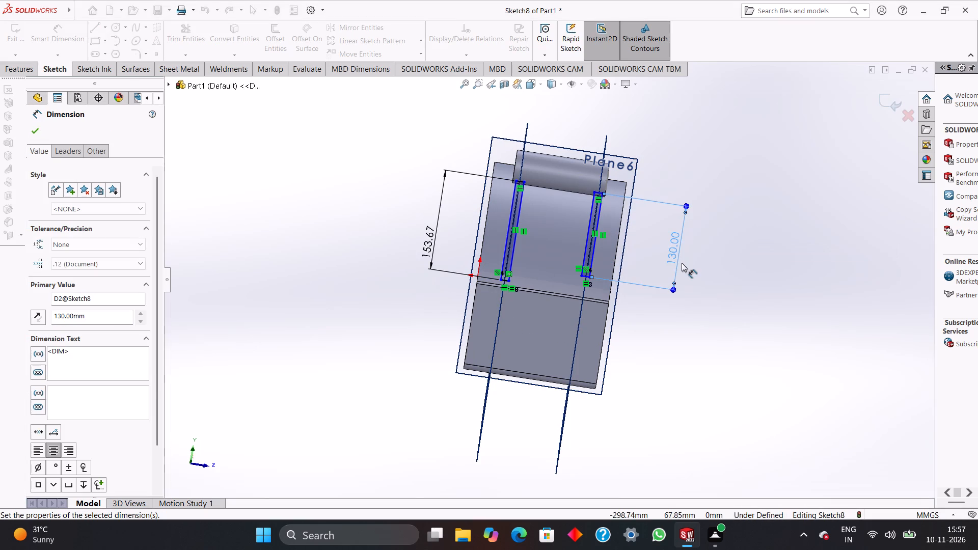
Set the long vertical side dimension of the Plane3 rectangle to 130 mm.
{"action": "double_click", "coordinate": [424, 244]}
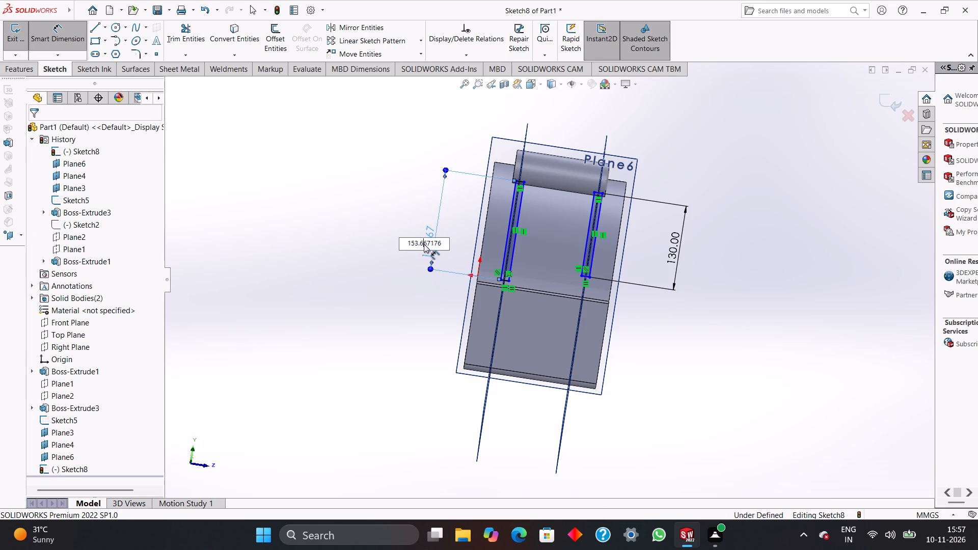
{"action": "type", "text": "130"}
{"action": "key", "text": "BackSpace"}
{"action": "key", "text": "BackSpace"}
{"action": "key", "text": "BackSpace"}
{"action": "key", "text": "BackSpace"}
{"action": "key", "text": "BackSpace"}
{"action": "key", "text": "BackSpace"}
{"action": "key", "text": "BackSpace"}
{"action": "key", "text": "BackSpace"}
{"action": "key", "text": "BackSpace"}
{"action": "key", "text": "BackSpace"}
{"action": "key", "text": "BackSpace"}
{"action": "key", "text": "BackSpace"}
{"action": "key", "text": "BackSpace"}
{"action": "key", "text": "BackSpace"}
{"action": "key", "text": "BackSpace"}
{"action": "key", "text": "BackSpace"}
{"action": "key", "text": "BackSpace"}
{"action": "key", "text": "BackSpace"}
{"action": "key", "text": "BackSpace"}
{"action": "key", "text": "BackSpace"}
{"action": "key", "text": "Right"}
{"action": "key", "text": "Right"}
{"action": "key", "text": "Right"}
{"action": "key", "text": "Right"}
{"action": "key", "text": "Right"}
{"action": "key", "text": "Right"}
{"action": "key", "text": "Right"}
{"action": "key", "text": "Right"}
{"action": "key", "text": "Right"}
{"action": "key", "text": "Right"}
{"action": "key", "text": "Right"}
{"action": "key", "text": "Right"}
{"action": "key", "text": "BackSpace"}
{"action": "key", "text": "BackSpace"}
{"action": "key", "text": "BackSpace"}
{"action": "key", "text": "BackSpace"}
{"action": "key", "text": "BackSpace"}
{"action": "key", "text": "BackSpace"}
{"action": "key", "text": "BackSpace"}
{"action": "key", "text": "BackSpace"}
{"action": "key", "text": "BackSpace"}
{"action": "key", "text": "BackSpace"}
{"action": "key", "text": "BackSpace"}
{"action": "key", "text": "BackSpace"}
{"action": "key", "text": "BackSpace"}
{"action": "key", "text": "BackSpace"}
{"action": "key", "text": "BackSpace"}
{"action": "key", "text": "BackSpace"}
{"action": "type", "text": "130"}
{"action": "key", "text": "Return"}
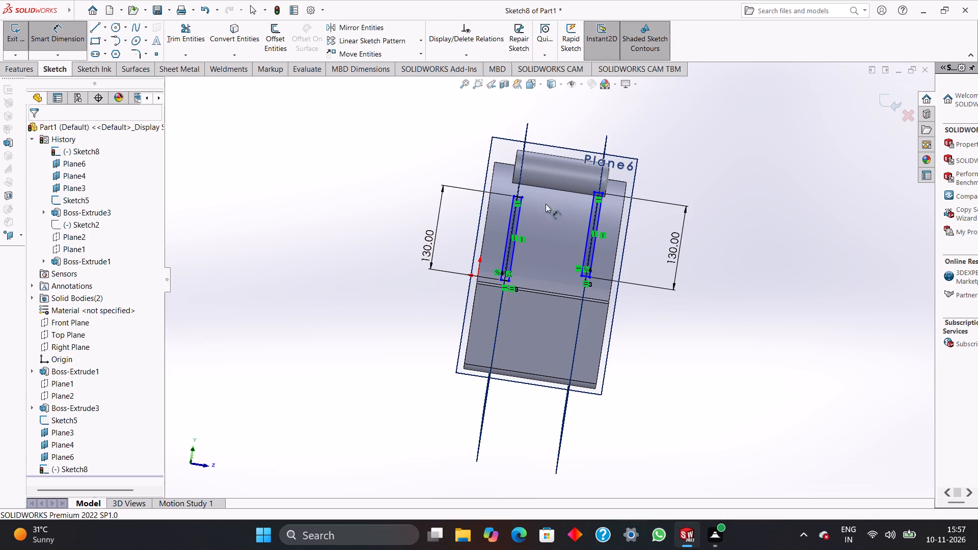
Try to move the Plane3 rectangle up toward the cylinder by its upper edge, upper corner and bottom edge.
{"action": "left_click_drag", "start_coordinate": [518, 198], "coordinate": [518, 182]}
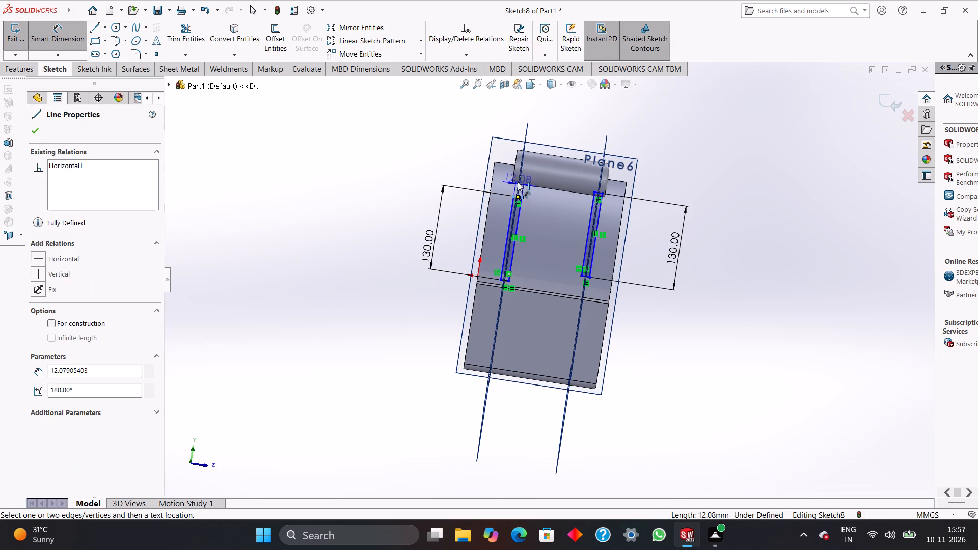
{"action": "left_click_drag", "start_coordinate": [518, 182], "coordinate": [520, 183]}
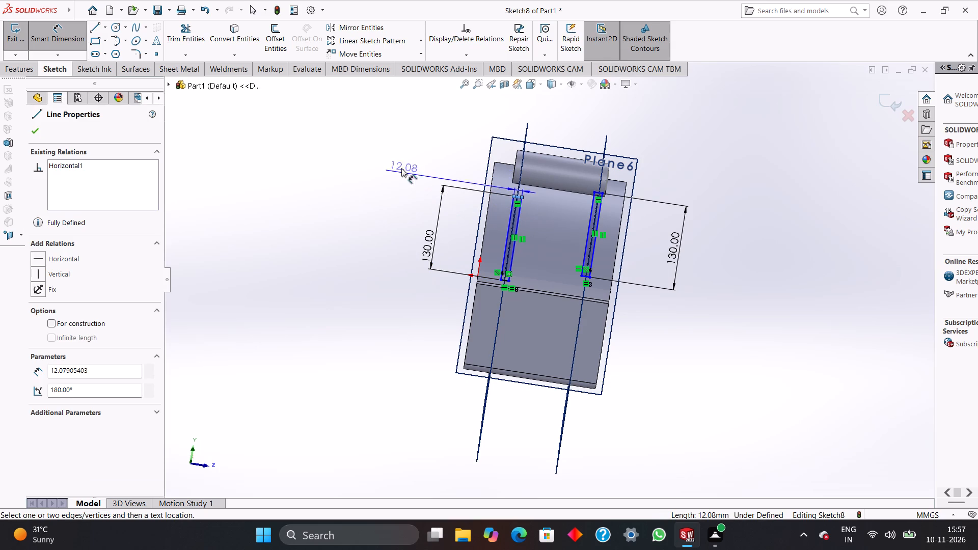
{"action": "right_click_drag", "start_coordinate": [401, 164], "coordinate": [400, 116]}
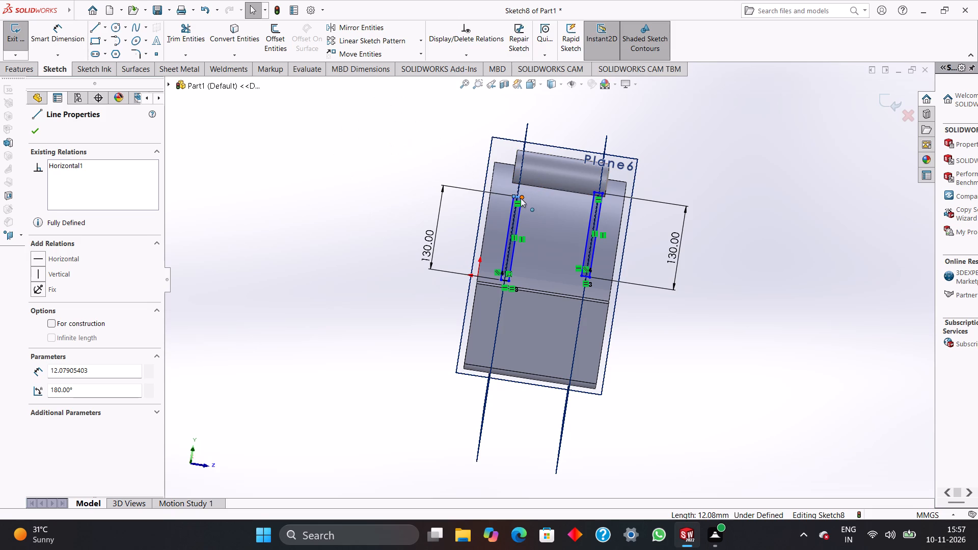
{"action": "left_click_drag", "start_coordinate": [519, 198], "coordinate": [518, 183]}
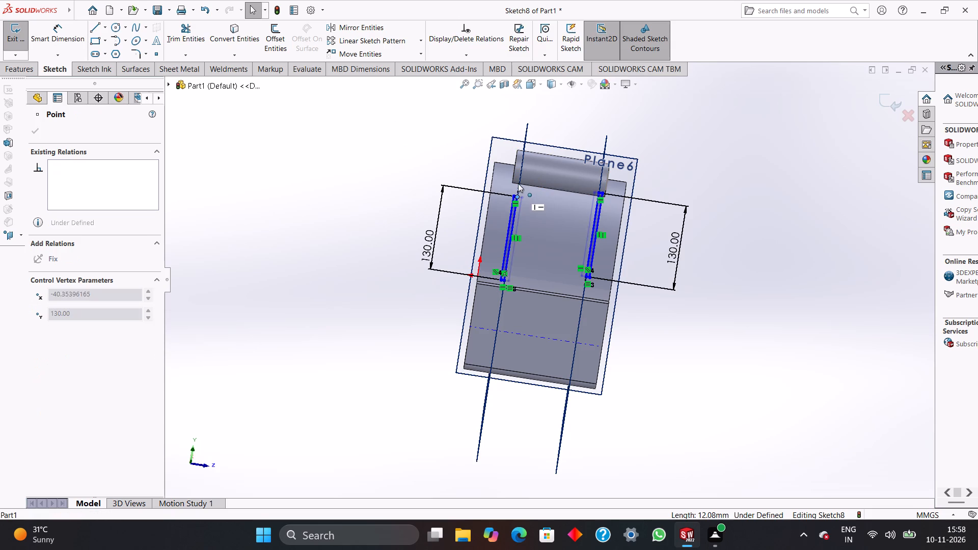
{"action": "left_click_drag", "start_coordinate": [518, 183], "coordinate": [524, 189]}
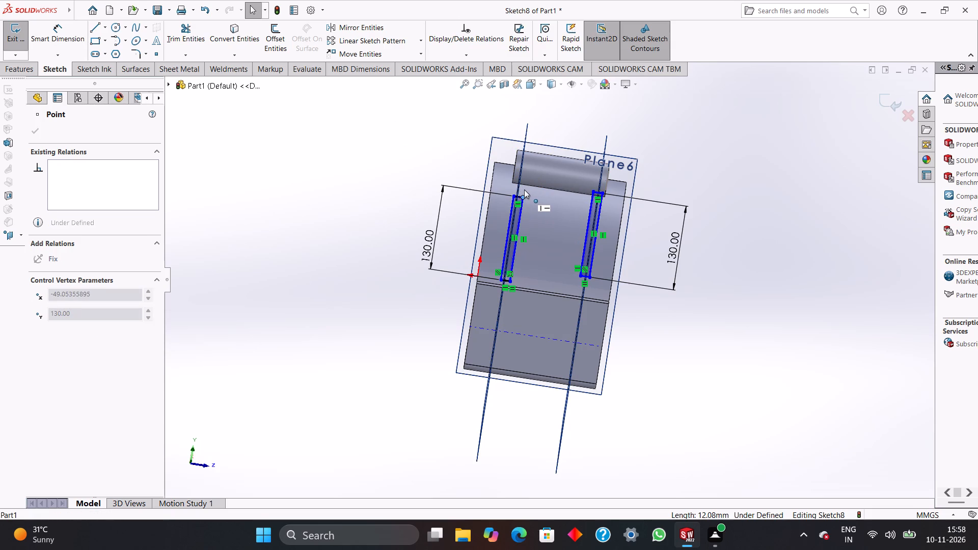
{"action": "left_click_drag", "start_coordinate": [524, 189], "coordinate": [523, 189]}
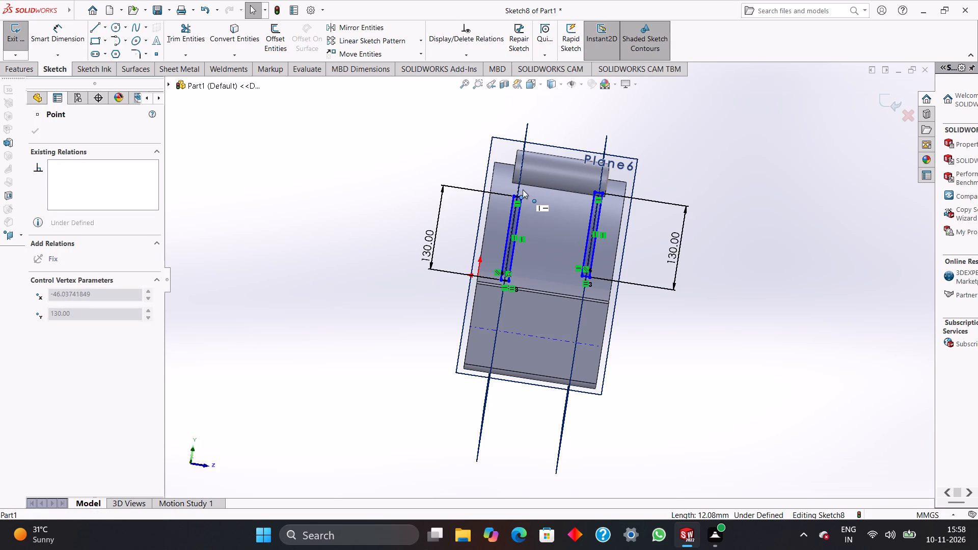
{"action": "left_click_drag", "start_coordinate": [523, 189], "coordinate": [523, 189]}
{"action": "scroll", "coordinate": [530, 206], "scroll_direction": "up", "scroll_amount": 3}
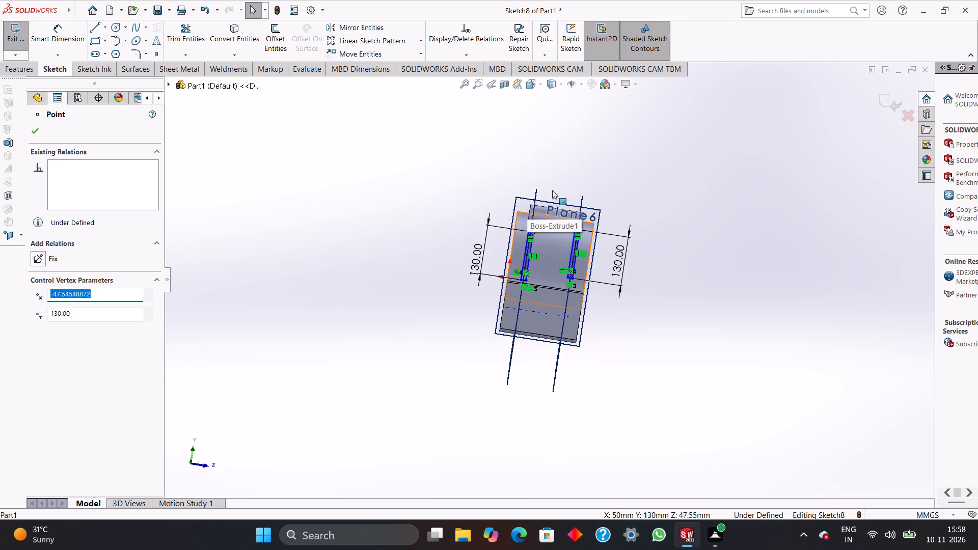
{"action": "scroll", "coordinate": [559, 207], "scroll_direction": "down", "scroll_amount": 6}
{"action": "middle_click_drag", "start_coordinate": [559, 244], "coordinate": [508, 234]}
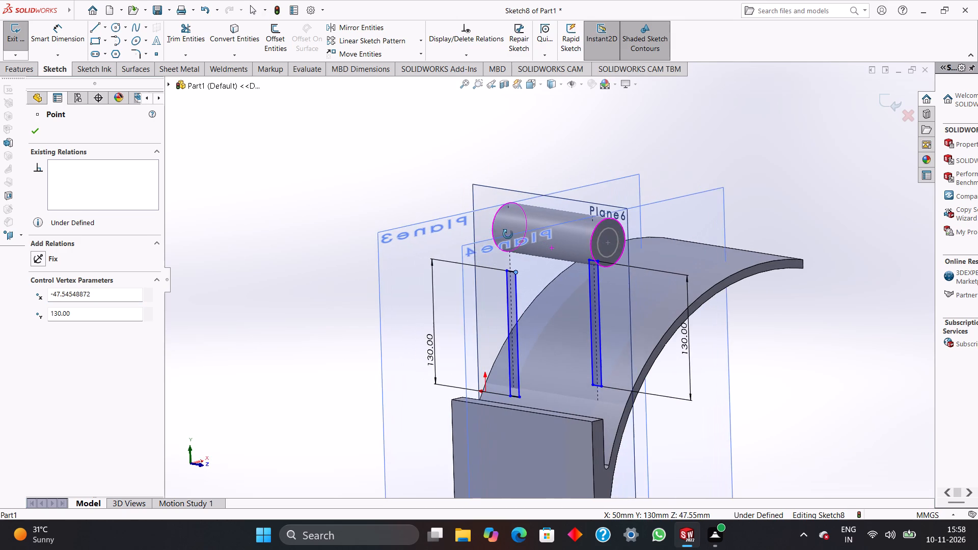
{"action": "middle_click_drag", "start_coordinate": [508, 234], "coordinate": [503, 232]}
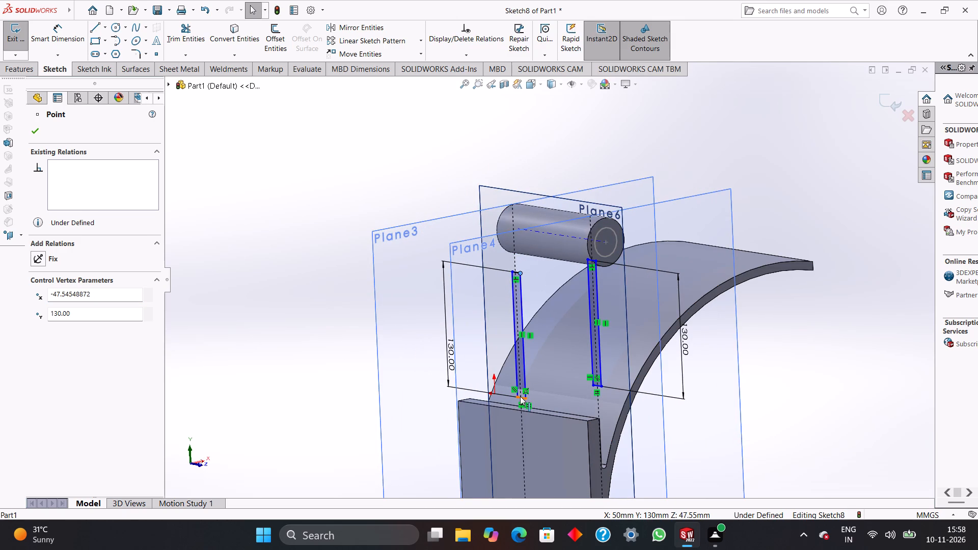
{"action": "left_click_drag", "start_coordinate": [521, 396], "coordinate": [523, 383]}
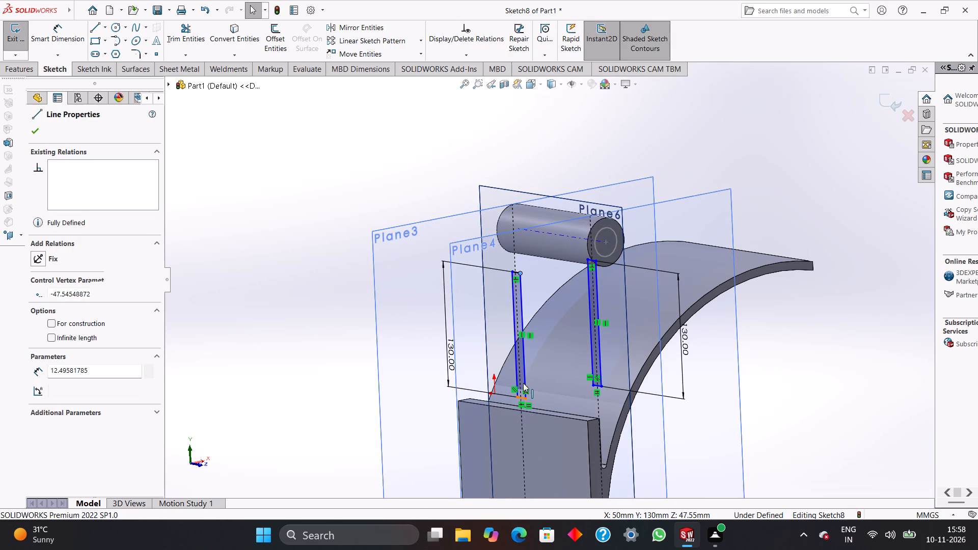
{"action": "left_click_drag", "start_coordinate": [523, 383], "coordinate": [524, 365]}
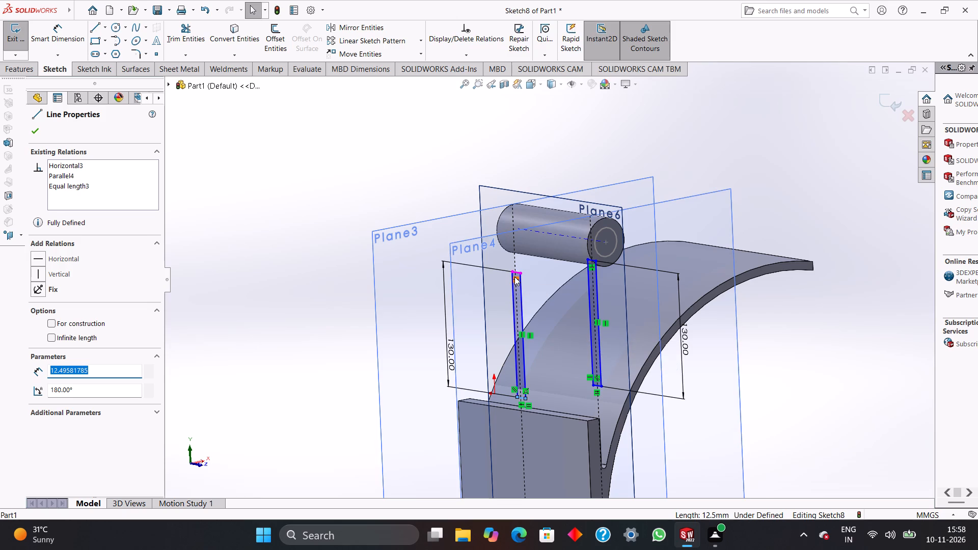
Delete all four sides of the Plane3 rectangle together with its length dimension.
{"action": "left_click", "coordinate": [518, 271], "text": "ctrl"}
{"action": "left_click", "coordinate": [522, 293], "text": "ctrl"}
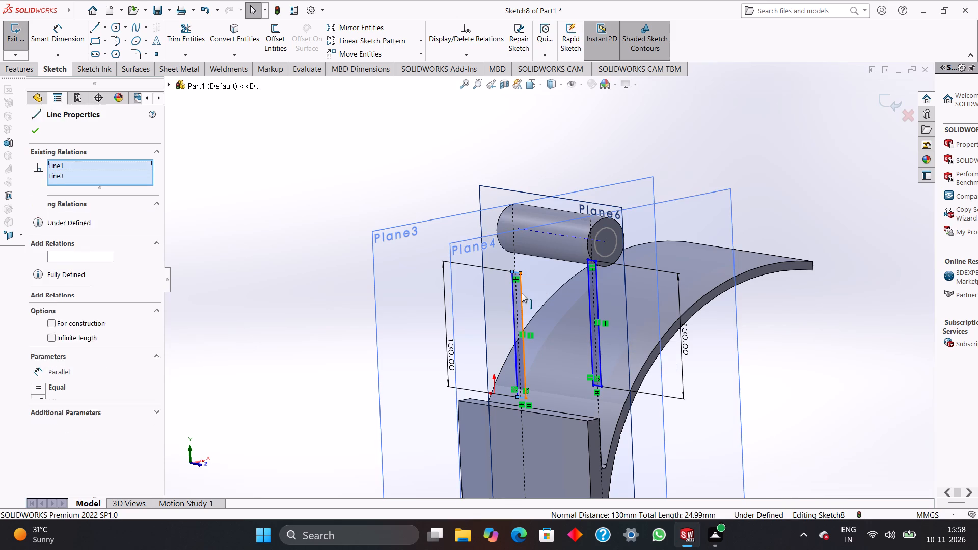
{"action": "key", "text": "Delete"}
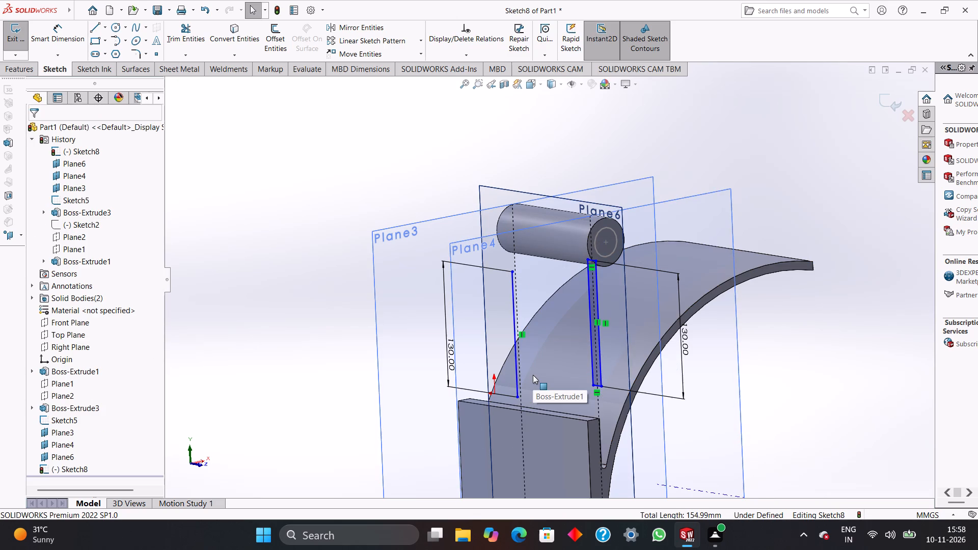
{"action": "left_click", "coordinate": [513, 322]}
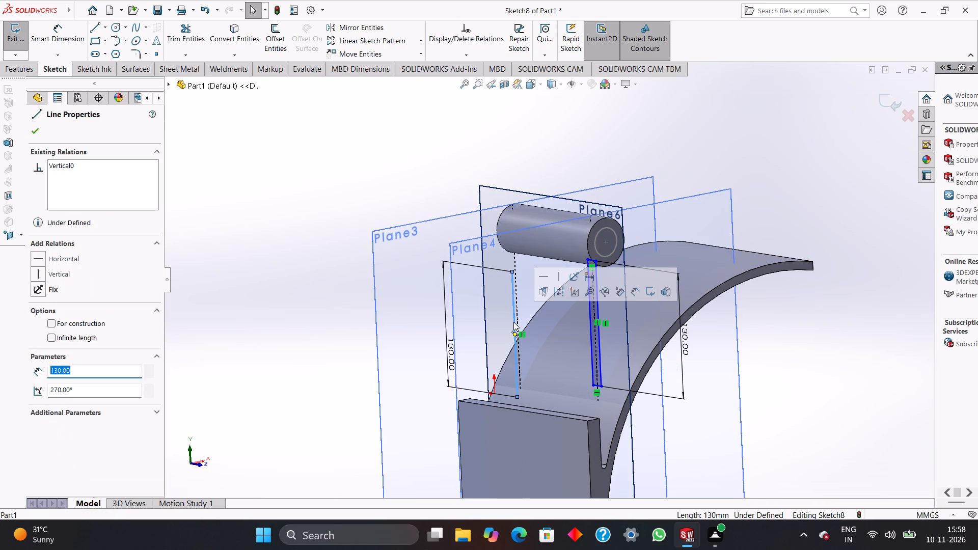
{"action": "key", "text": "Delete"}
{"action": "left_click", "coordinate": [429, 281]}
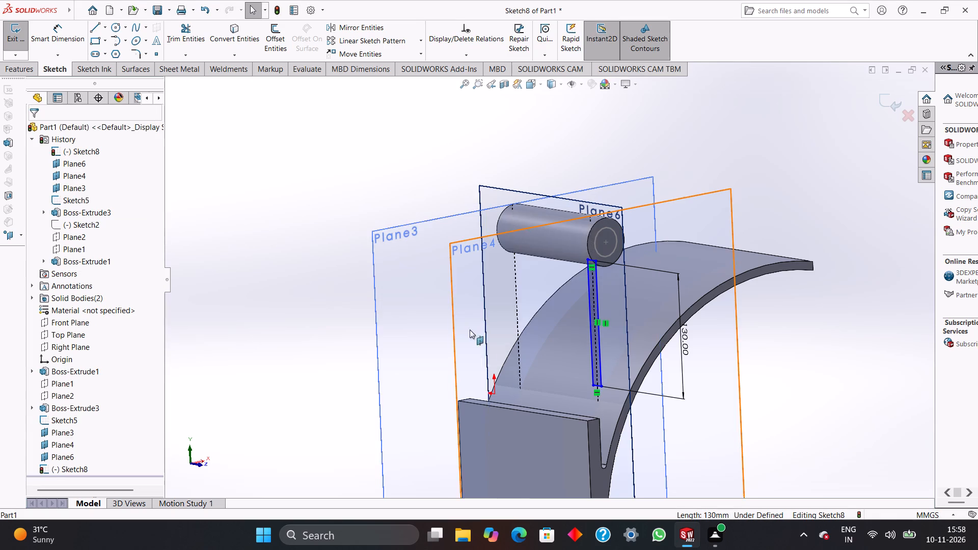
Sketch a corner rectangle about 14 mm wide and 125 mm tall around the Plane3 line, from the cylinder's underside down toward the arm.
{"action": "scroll", "coordinate": [495, 333], "scroll_direction": "up", "scroll_amount": 1}
{"action": "middle_click_drag", "start_coordinate": [495, 333], "coordinate": [523, 338]}
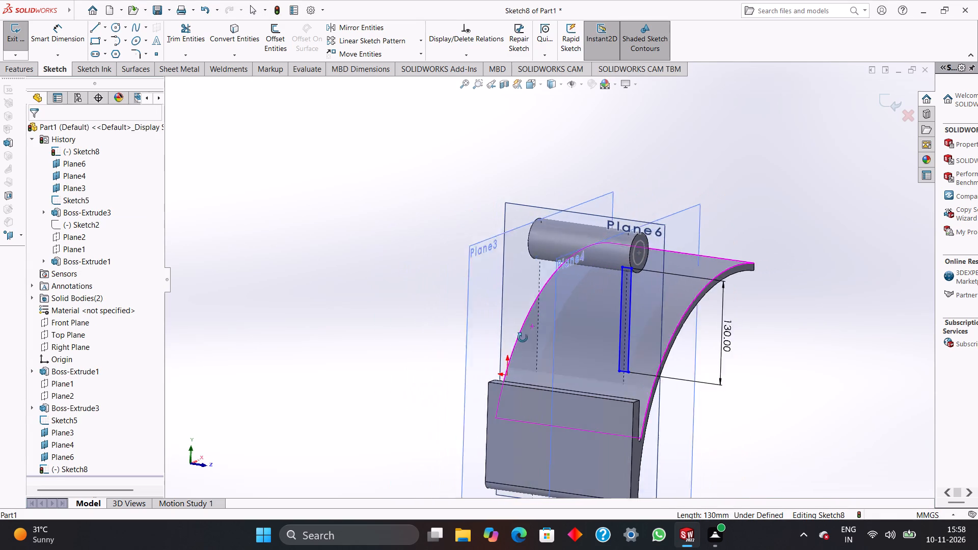
{"action": "middle_click_drag", "start_coordinate": [523, 338], "coordinate": [534, 318]}
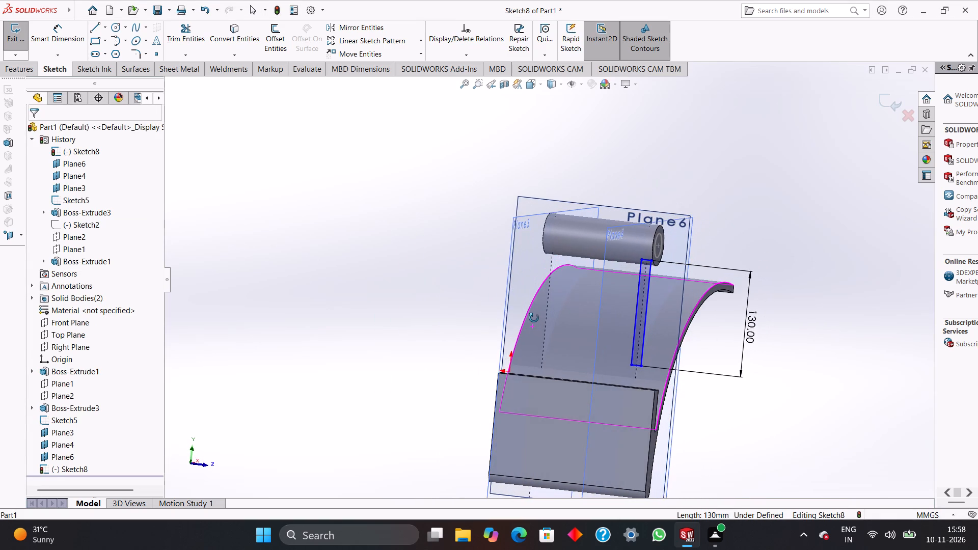
{"action": "middle_click_drag", "start_coordinate": [534, 318], "coordinate": [538, 317]}
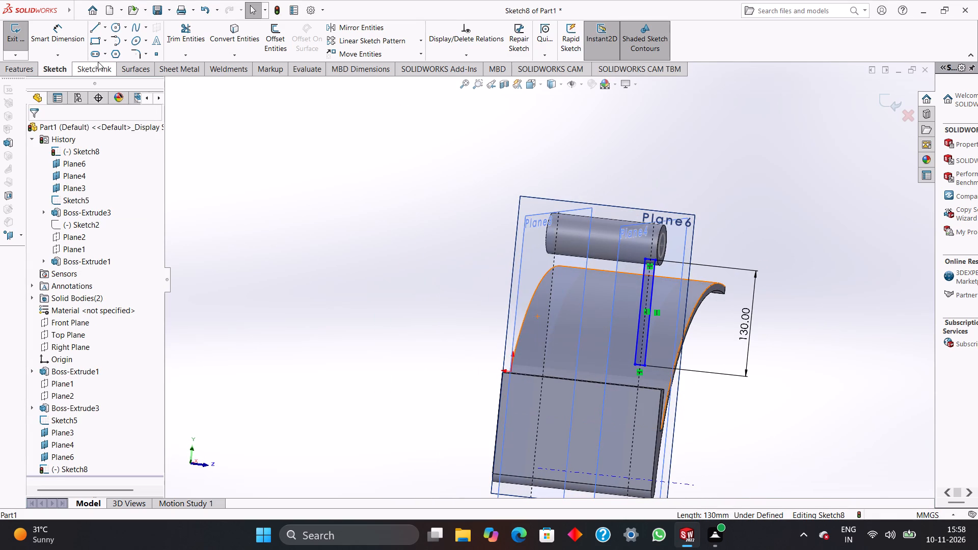
{"action": "left_click", "coordinate": [94, 39]}
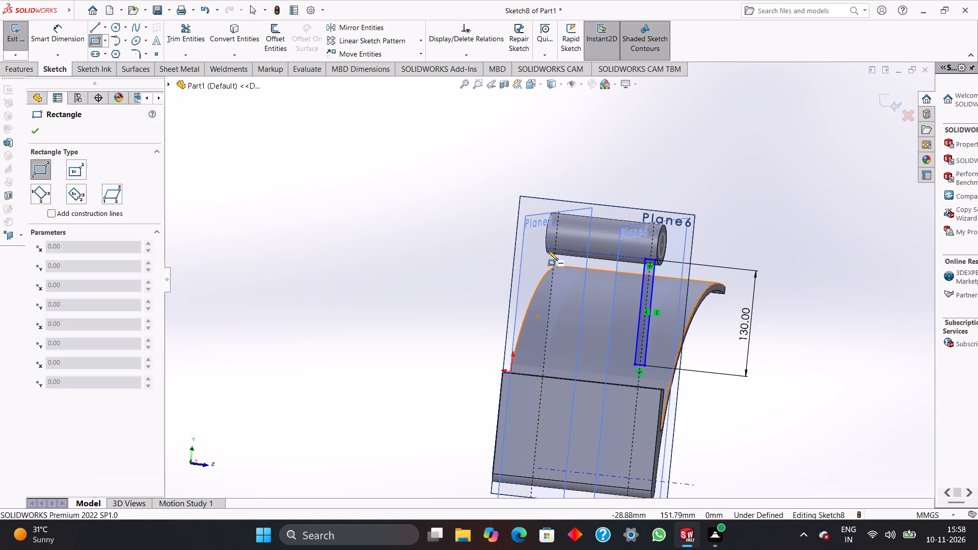
{"action": "left_click", "coordinate": [550, 253]}
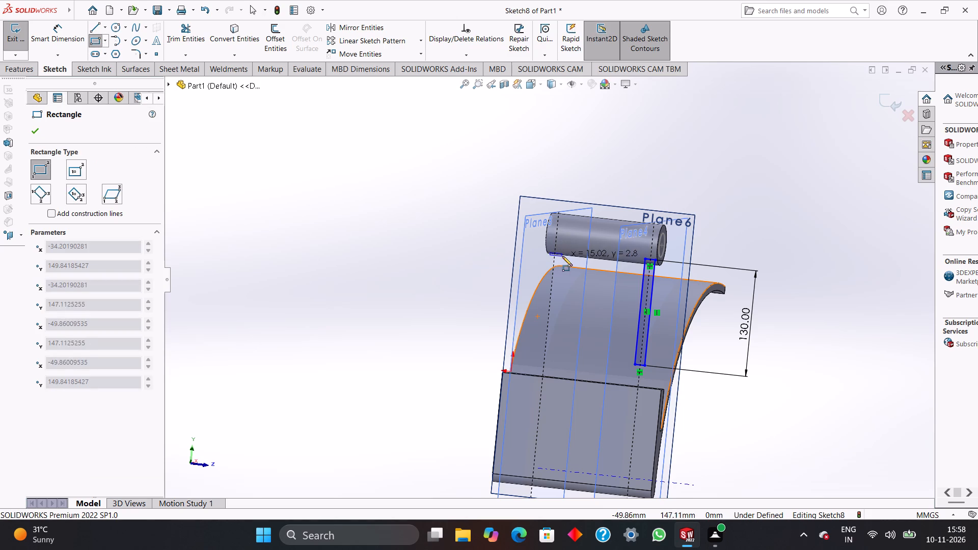
{"action": "left_click", "coordinate": [550, 356]}
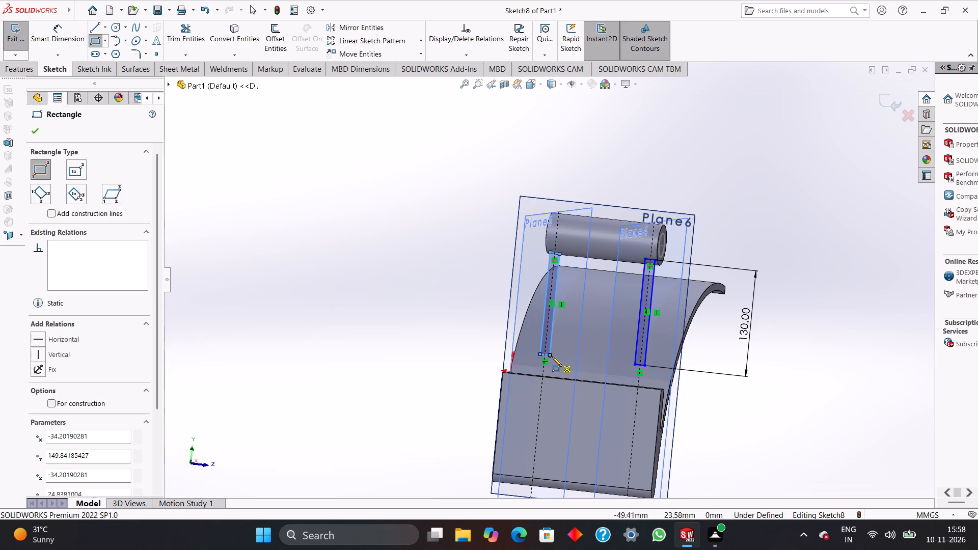
{"action": "key", "text": "Escape"}
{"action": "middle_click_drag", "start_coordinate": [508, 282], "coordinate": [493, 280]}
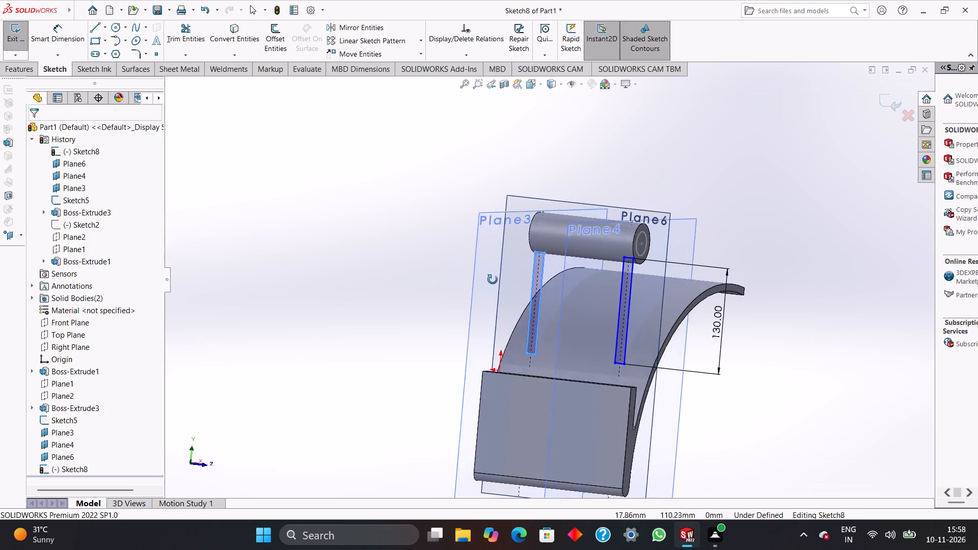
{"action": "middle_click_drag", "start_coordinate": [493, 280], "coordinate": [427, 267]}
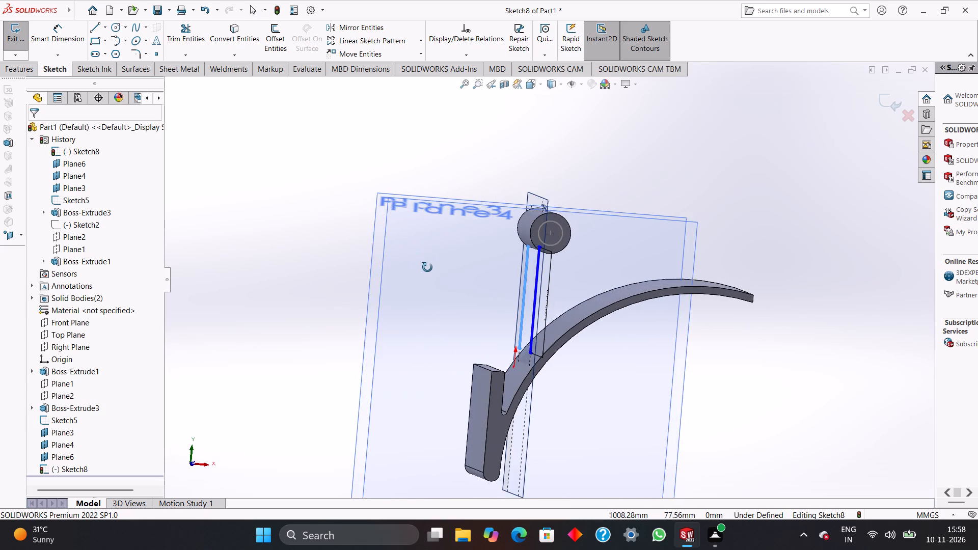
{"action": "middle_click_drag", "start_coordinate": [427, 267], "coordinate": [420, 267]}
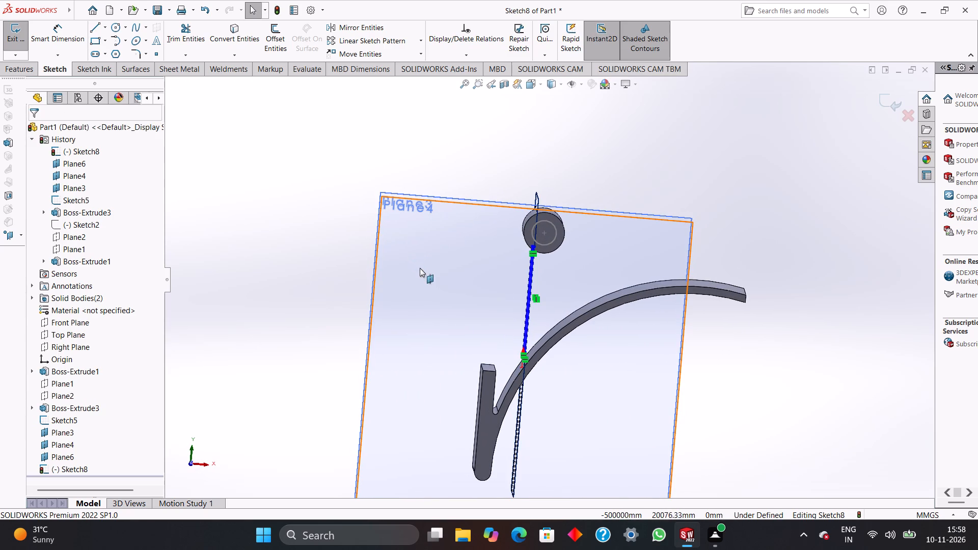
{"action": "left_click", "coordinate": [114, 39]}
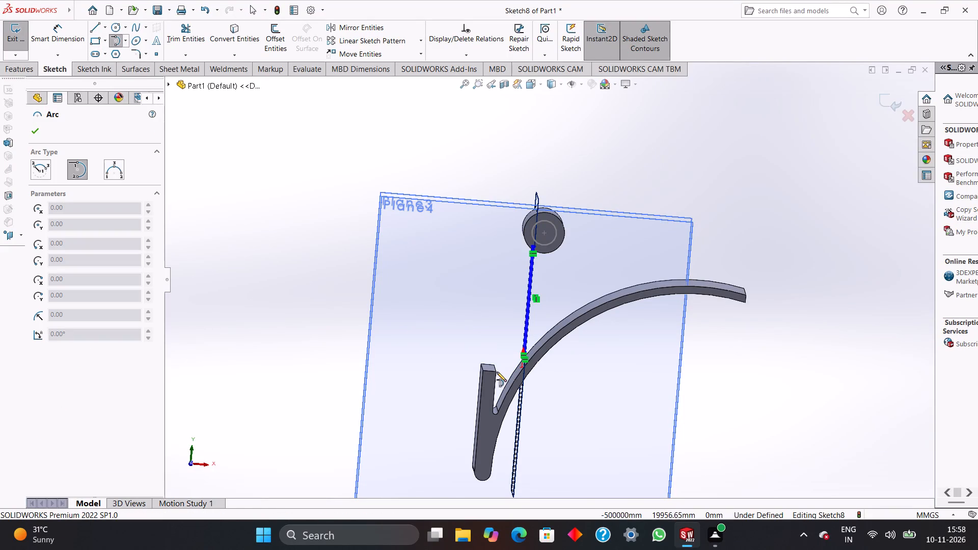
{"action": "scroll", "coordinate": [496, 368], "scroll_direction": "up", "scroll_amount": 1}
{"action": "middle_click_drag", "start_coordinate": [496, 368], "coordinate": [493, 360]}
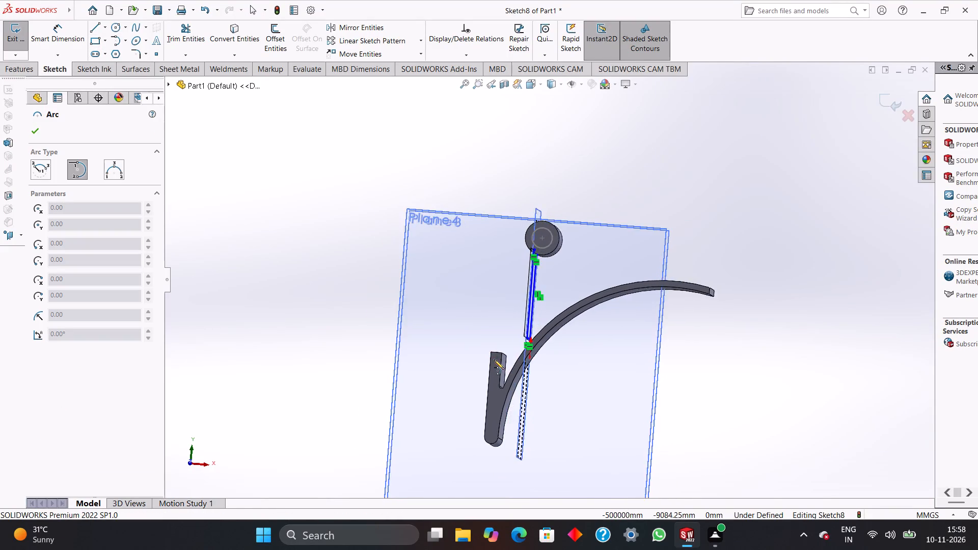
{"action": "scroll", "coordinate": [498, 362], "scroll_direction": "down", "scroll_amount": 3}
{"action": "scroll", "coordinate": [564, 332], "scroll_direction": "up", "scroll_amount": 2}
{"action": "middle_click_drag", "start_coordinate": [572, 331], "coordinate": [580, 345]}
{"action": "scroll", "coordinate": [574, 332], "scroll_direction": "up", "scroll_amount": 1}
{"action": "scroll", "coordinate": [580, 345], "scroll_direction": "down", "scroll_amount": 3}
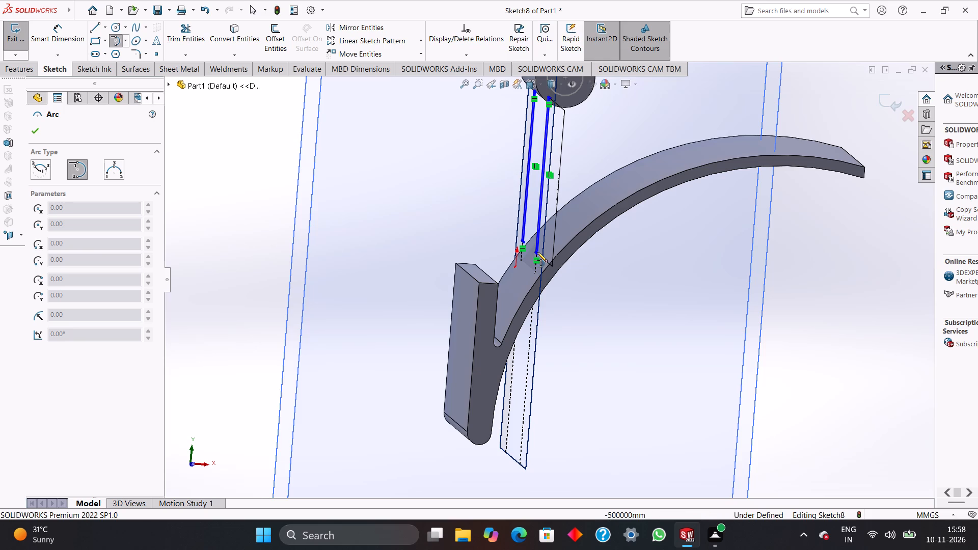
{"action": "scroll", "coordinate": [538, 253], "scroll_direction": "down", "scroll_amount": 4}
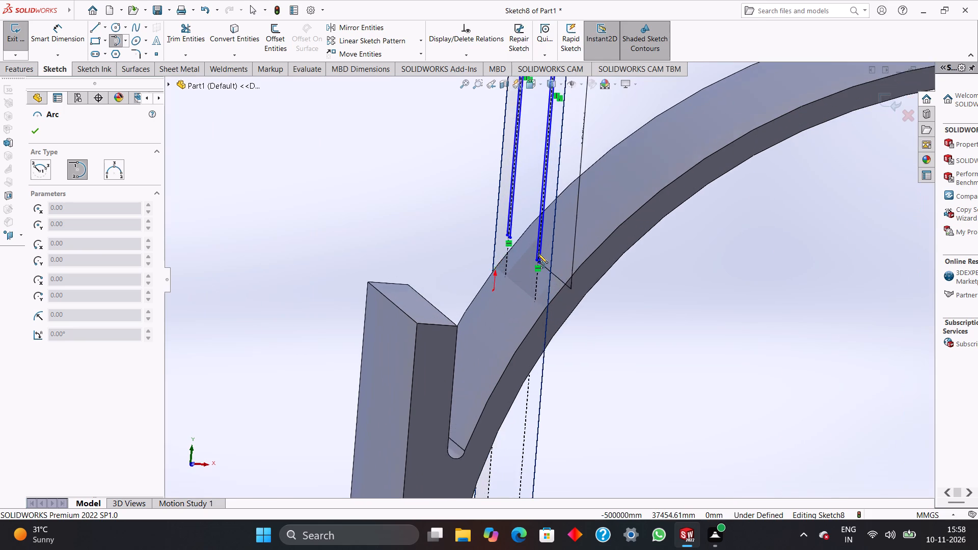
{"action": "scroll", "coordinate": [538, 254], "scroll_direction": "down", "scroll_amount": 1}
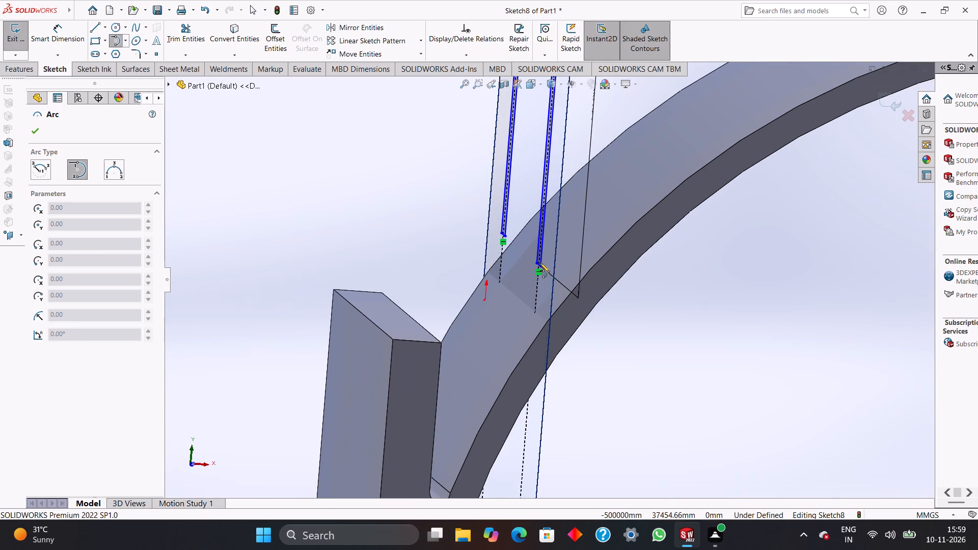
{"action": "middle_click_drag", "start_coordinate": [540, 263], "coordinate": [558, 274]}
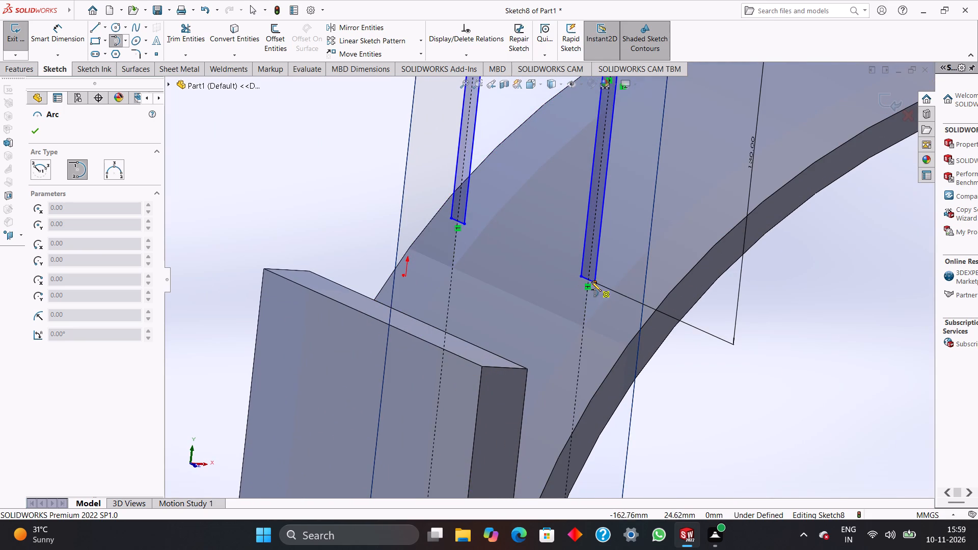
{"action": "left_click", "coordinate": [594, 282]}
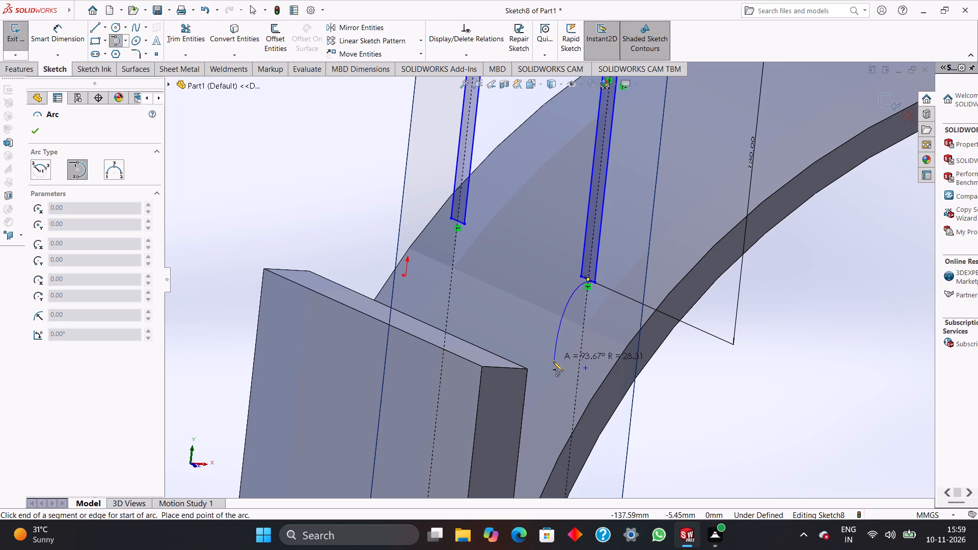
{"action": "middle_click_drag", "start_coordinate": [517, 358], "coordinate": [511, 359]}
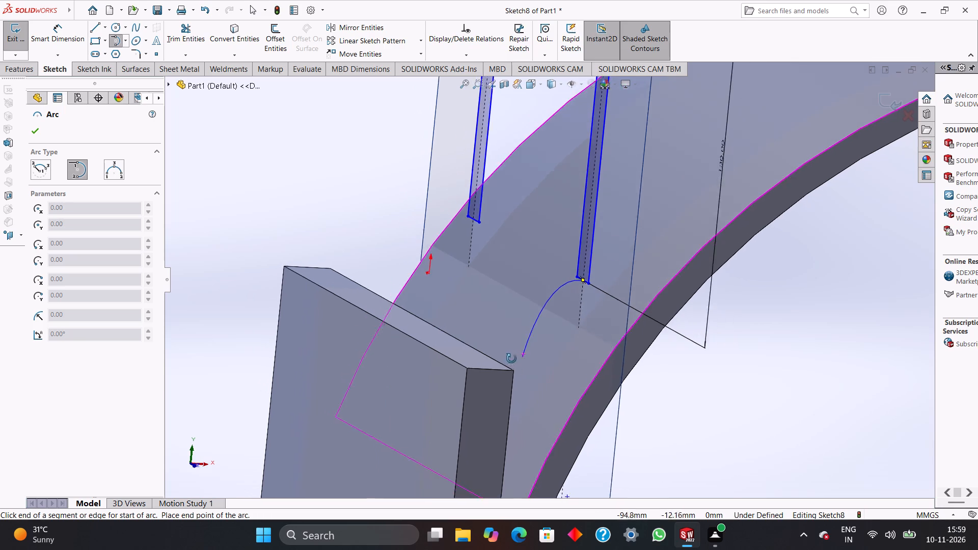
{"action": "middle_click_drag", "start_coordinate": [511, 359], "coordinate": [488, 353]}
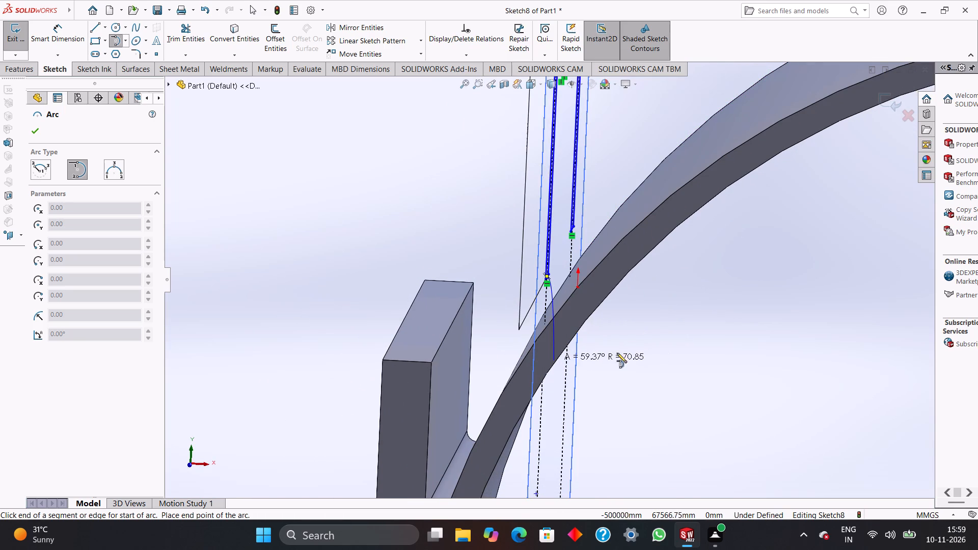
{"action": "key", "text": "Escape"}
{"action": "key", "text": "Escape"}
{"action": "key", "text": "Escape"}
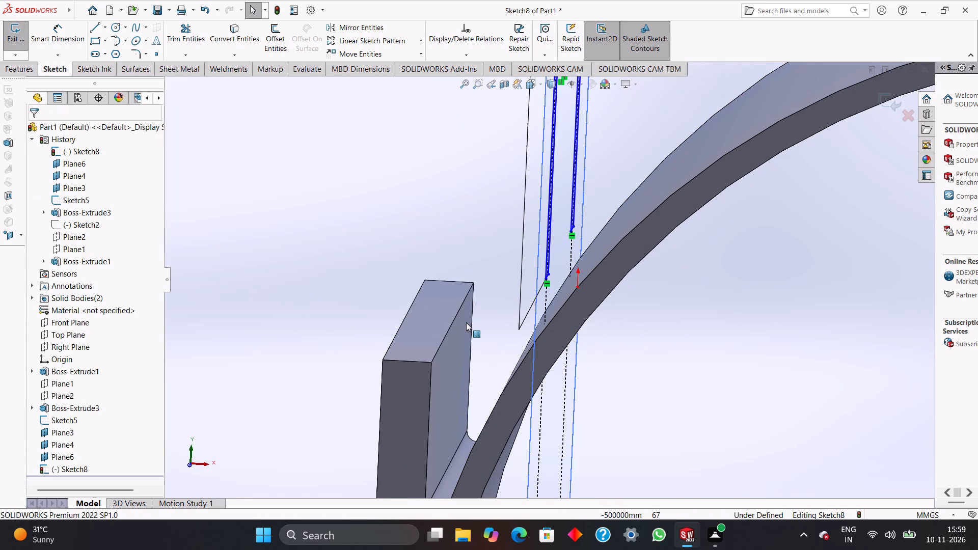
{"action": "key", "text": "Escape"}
Examine from several angles how the two strap rectangles run between the cylinder and the curved arm.
{"action": "middle_click_drag", "start_coordinate": [343, 251], "coordinate": [383, 271]}
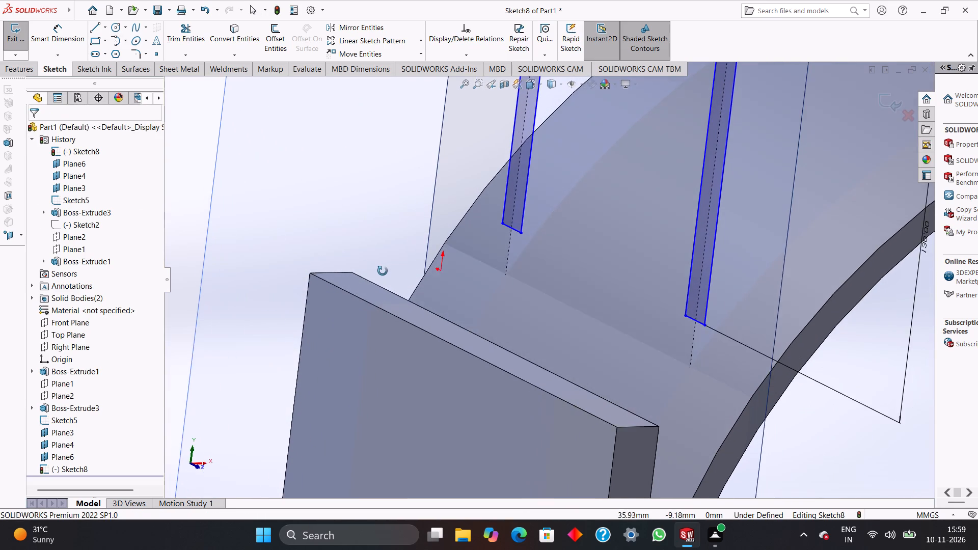
{"action": "middle_click_drag", "start_coordinate": [383, 271], "coordinate": [379, 279]}
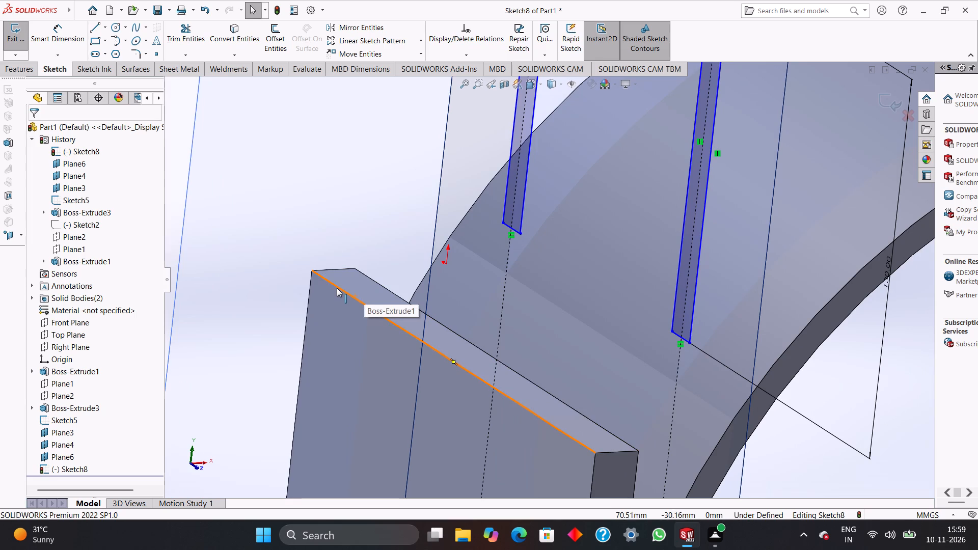
{"action": "scroll", "coordinate": [494, 257], "scroll_direction": "down", "scroll_amount": 4}
{"action": "scroll", "coordinate": [541, 264], "scroll_direction": "up", "scroll_amount": 4}
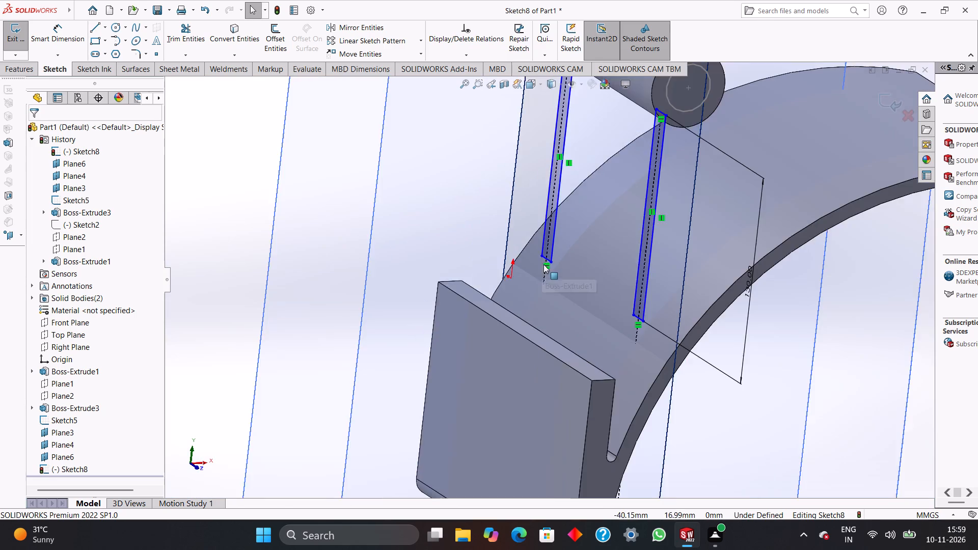
{"action": "scroll", "coordinate": [544, 264], "scroll_direction": "up", "scroll_amount": 5}
{"action": "middle_click_drag", "start_coordinate": [716, 341], "coordinate": [701, 339]}
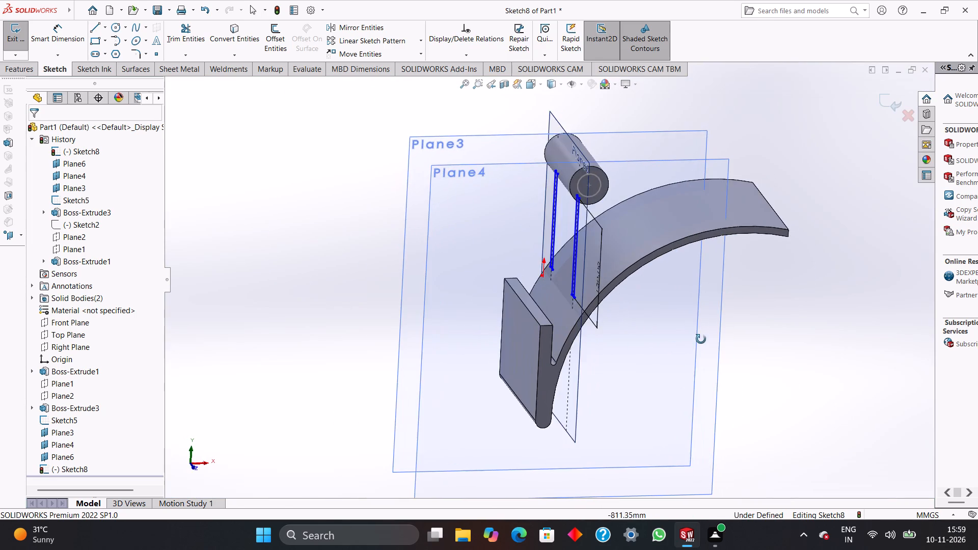
{"action": "middle_click_drag", "start_coordinate": [701, 339], "coordinate": [710, 344]}
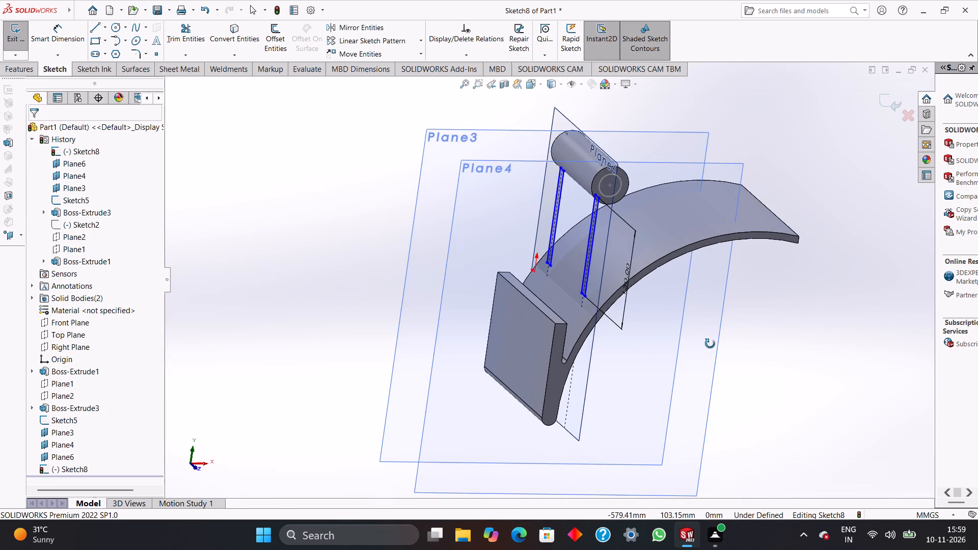
{"action": "middle_click_drag", "start_coordinate": [710, 344], "coordinate": [673, 352]}
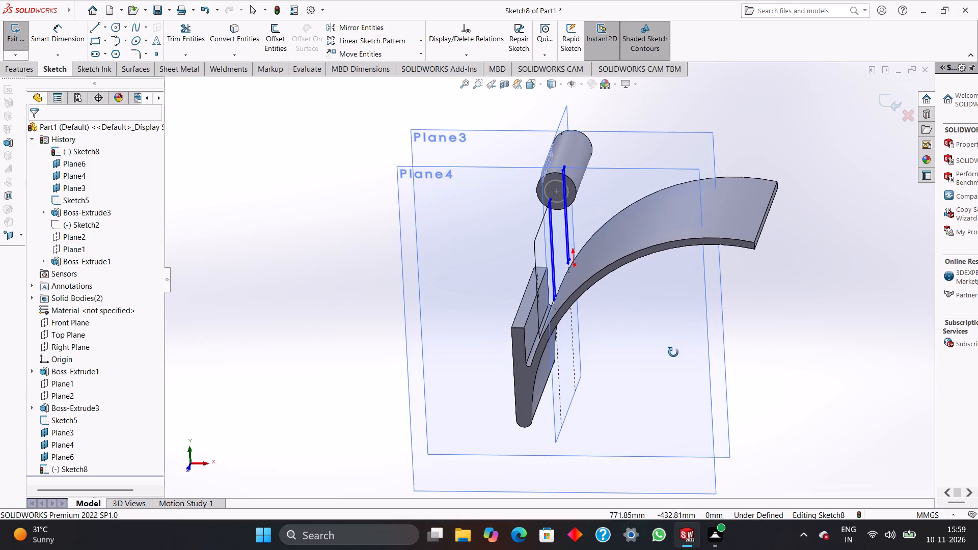
{"action": "middle_click_drag", "start_coordinate": [673, 352], "coordinate": [701, 337]}
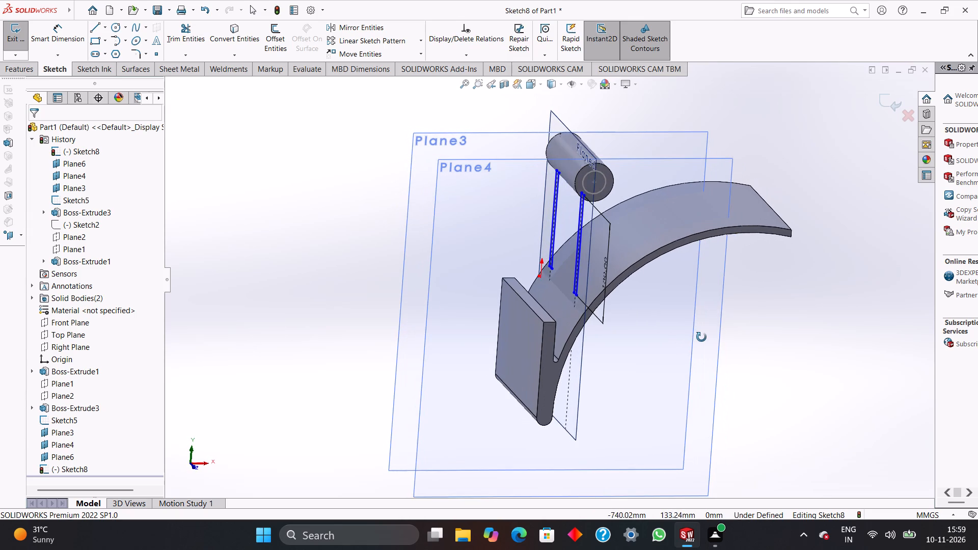
{"action": "middle_click_drag", "start_coordinate": [701, 337], "coordinate": [703, 334]}
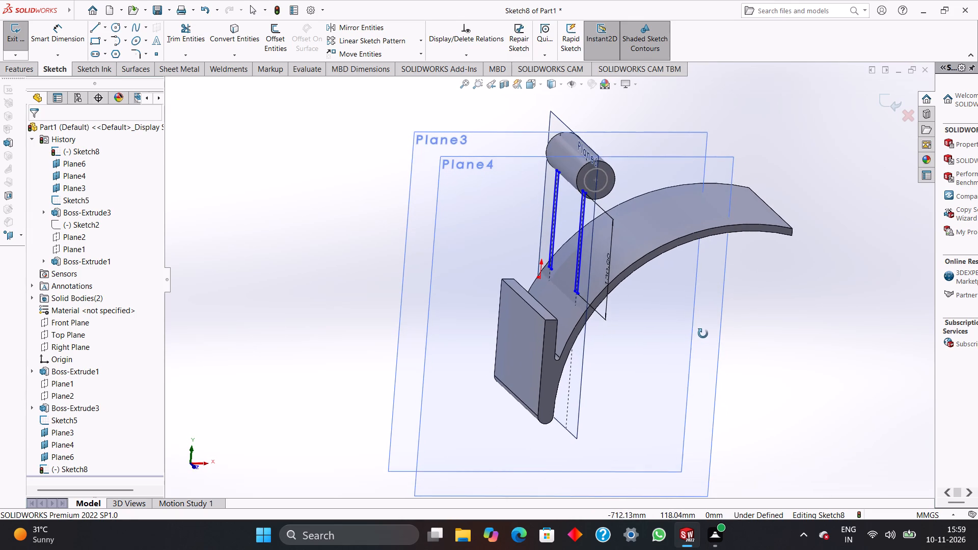
{"action": "middle_click_drag", "start_coordinate": [703, 334], "coordinate": [760, 356]}
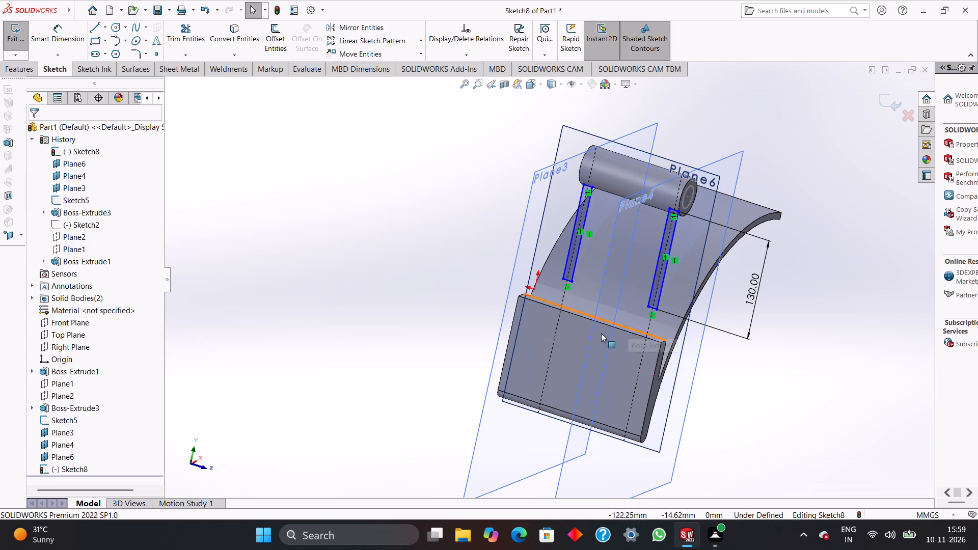
{"action": "left_click", "coordinate": [600, 292]}
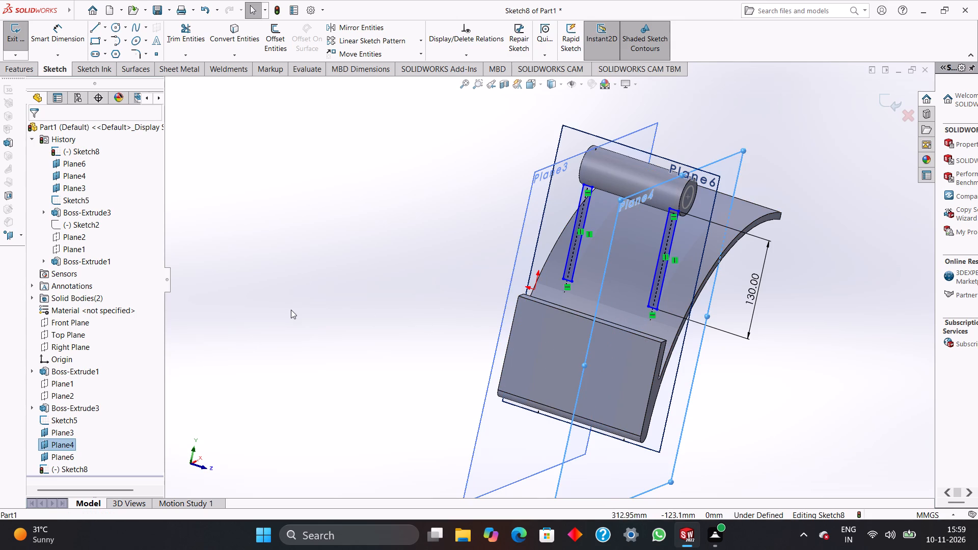
{"action": "middle_click_drag", "start_coordinate": [291, 310], "coordinate": [287, 313]}
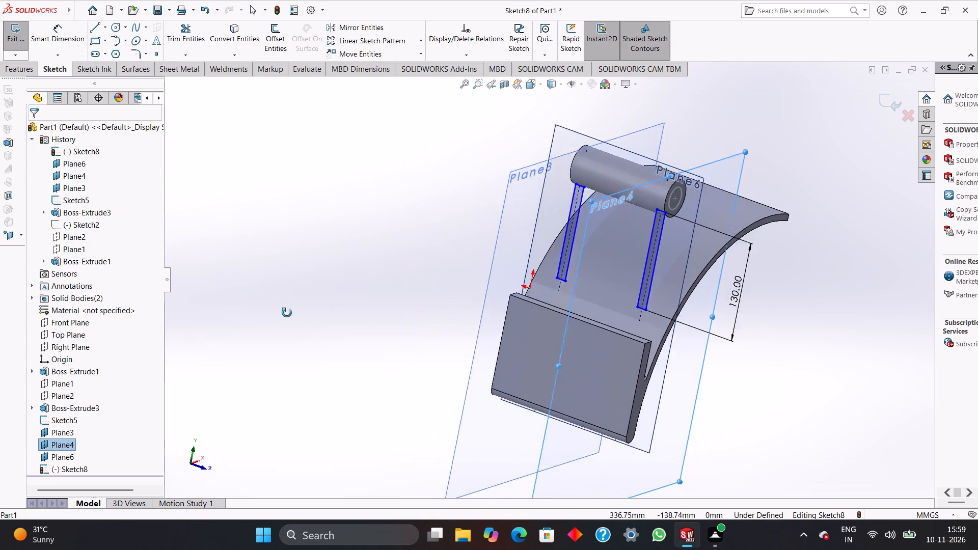
{"action": "middle_click_drag", "start_coordinate": [287, 313], "coordinate": [237, 288]}
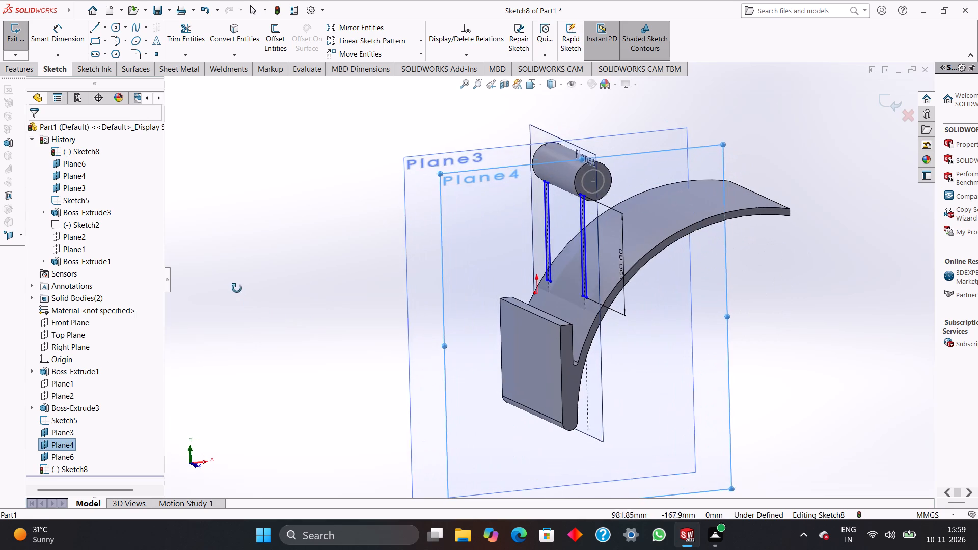
{"action": "middle_click_drag", "start_coordinate": [237, 288], "coordinate": [233, 282]}
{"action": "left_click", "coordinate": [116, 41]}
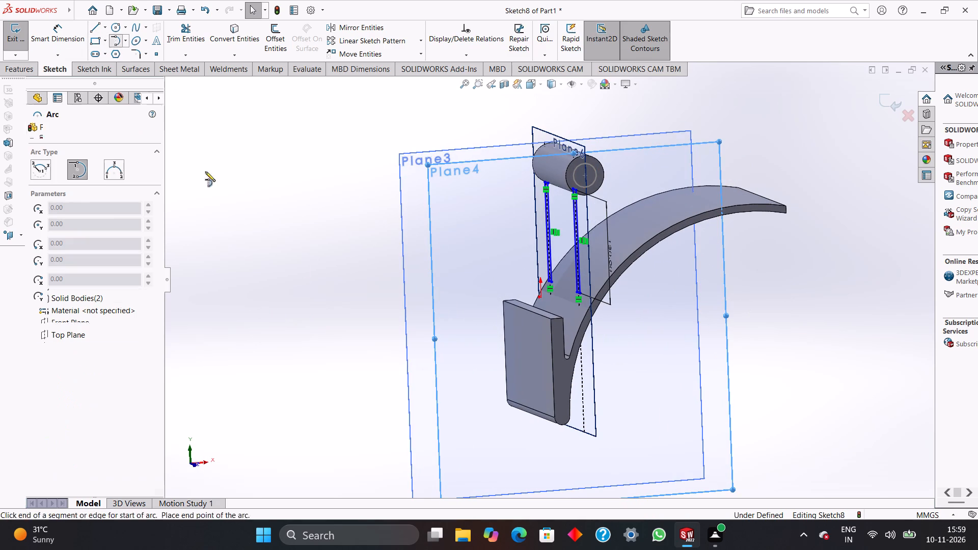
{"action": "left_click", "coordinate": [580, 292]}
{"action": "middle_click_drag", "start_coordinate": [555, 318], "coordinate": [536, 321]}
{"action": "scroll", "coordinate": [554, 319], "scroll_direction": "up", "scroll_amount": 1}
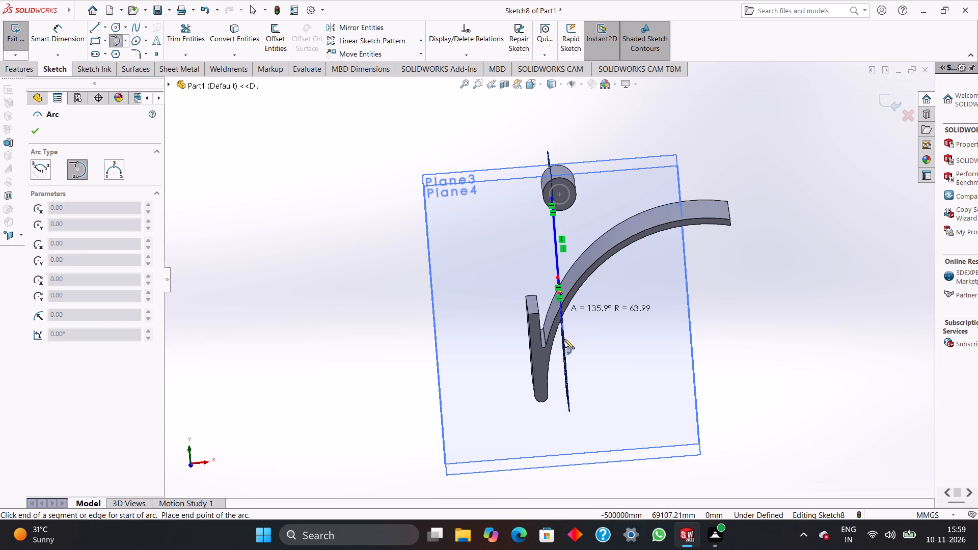
Undo the last sketched rectangle, the one around the Plane3 line.
{"action": "key", "text": "ctrl+z"}
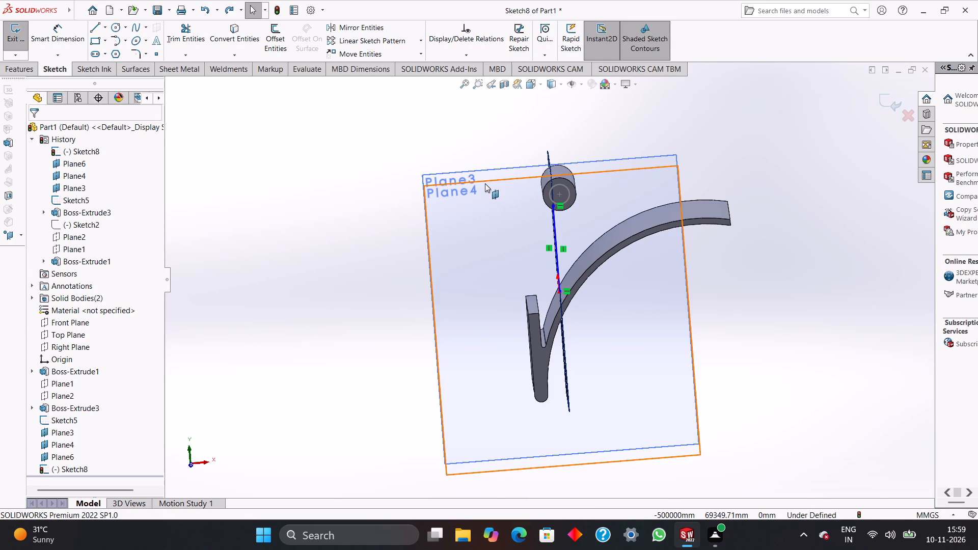
Close the strap sketch on Plane6 and start a new 3D sketch.
{"action": "left_click", "coordinate": [485, 183]}
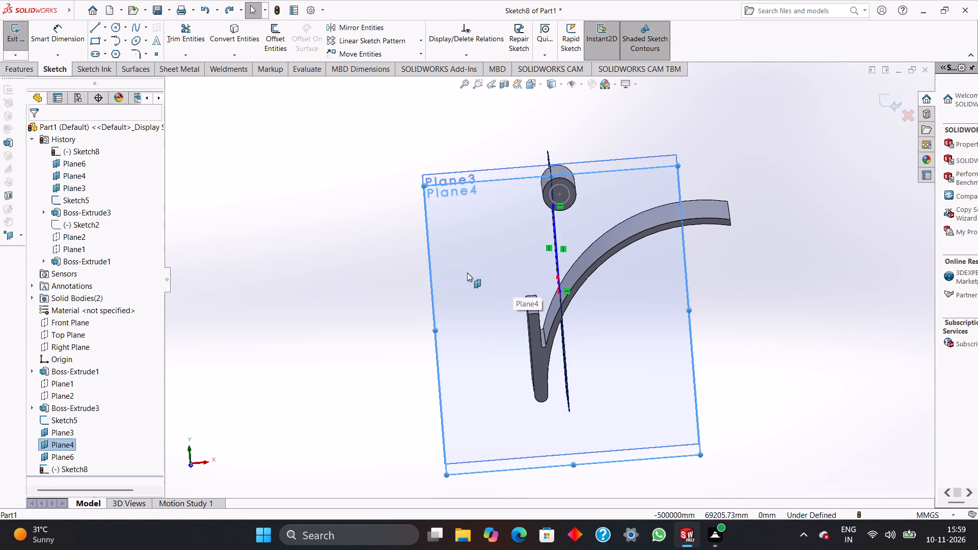
{"action": "left_click", "coordinate": [20, 55]}
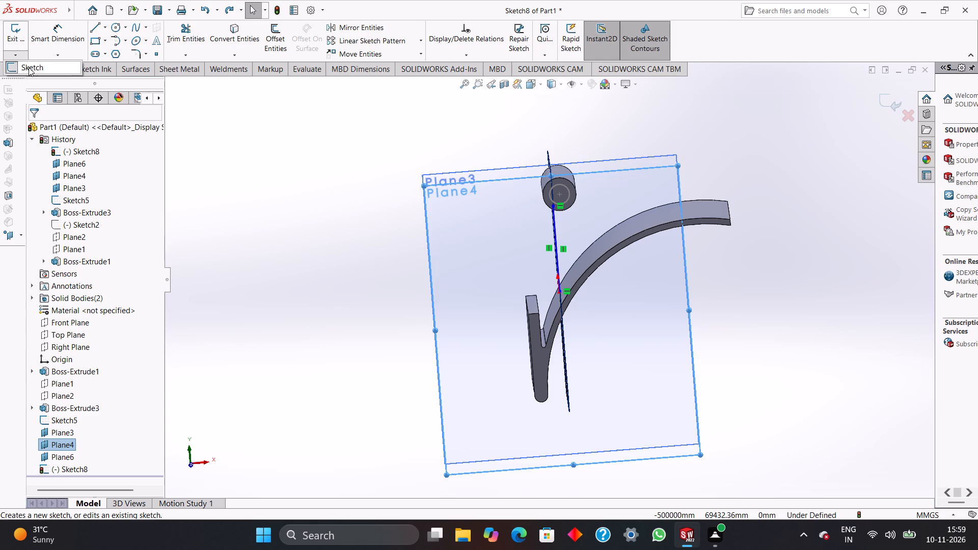
{"action": "left_click", "coordinate": [30, 67]}
{"action": "left_click", "coordinate": [19, 52]}
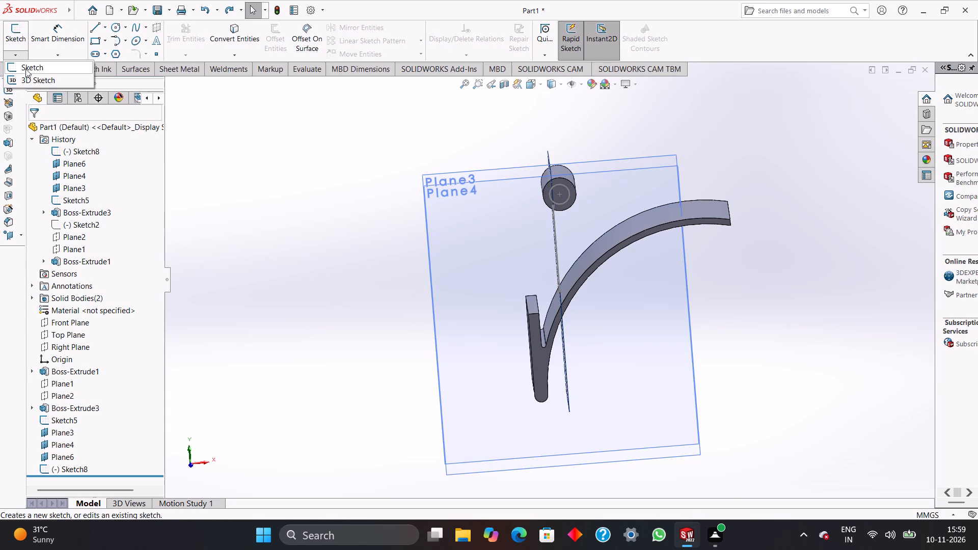
{"action": "left_click", "coordinate": [26, 79]}
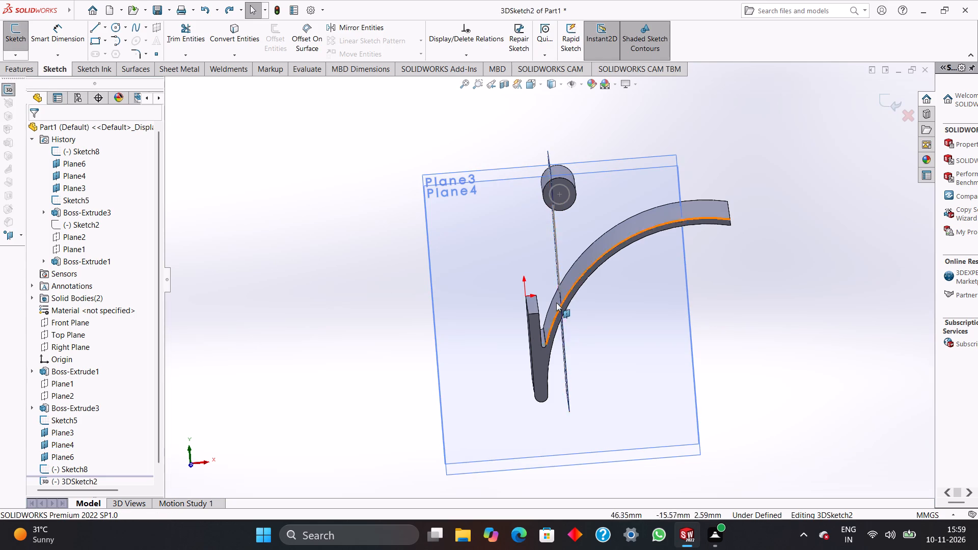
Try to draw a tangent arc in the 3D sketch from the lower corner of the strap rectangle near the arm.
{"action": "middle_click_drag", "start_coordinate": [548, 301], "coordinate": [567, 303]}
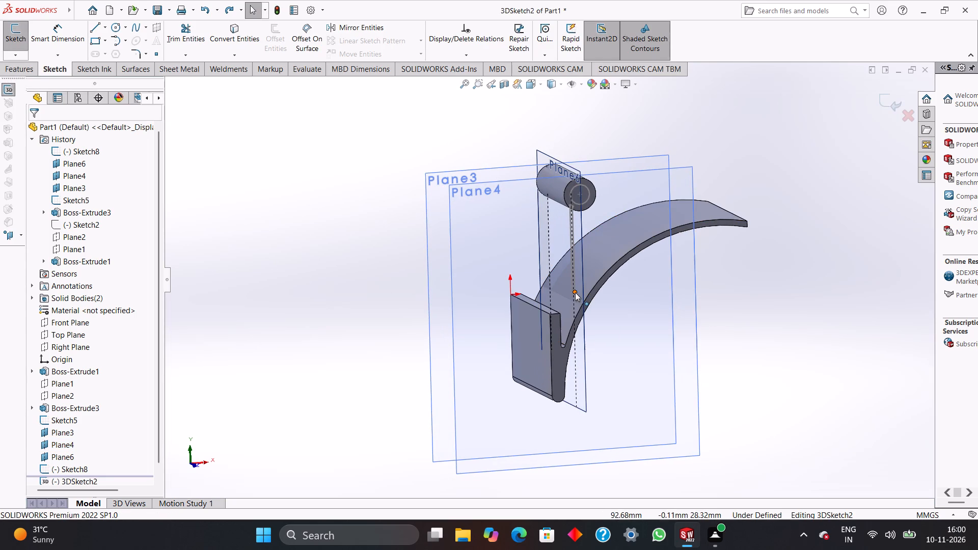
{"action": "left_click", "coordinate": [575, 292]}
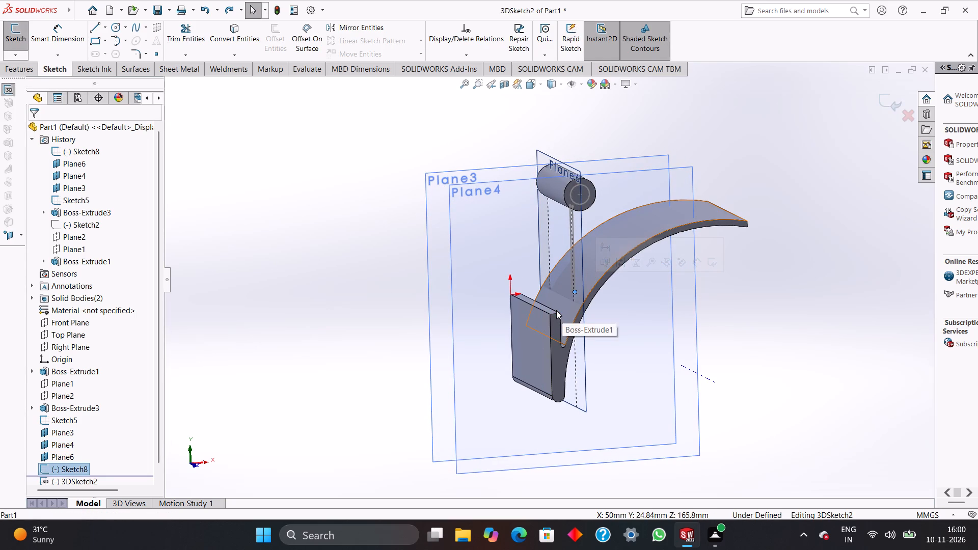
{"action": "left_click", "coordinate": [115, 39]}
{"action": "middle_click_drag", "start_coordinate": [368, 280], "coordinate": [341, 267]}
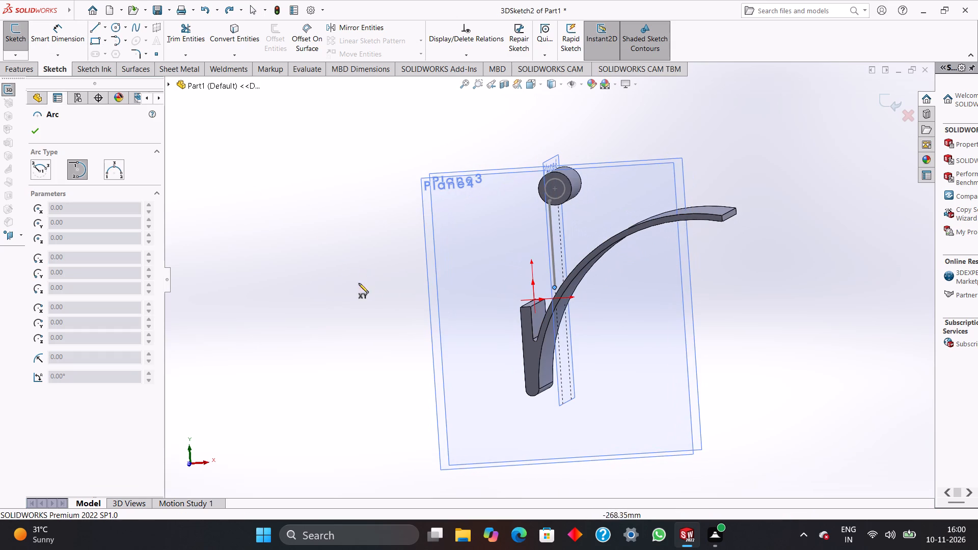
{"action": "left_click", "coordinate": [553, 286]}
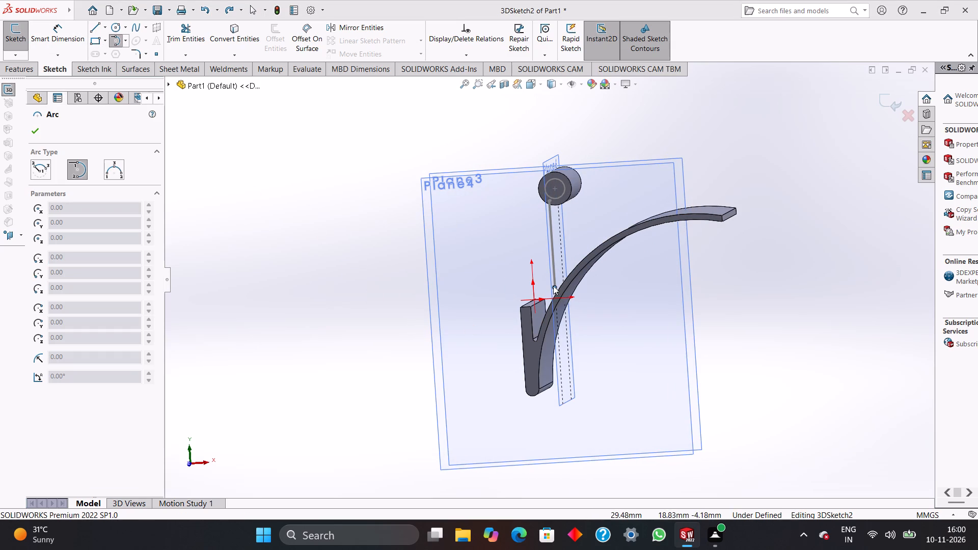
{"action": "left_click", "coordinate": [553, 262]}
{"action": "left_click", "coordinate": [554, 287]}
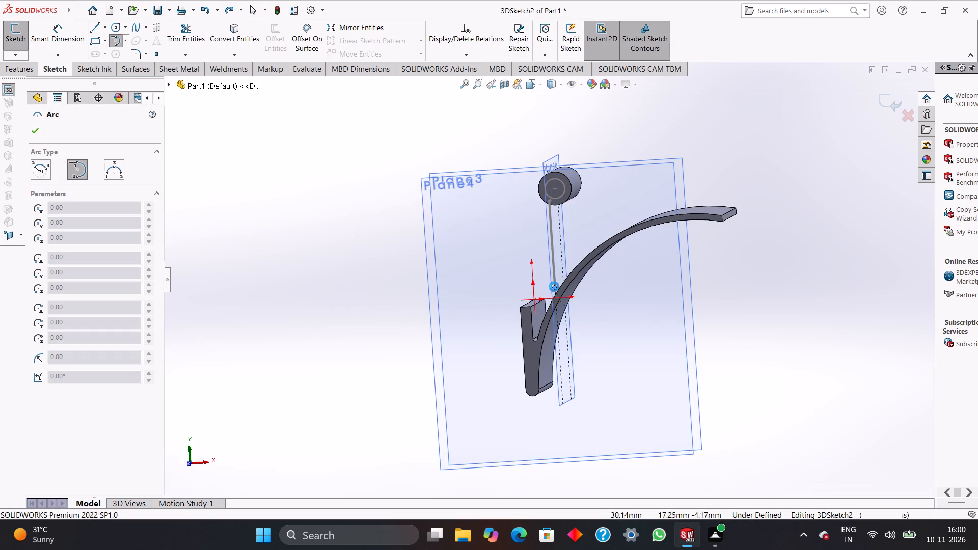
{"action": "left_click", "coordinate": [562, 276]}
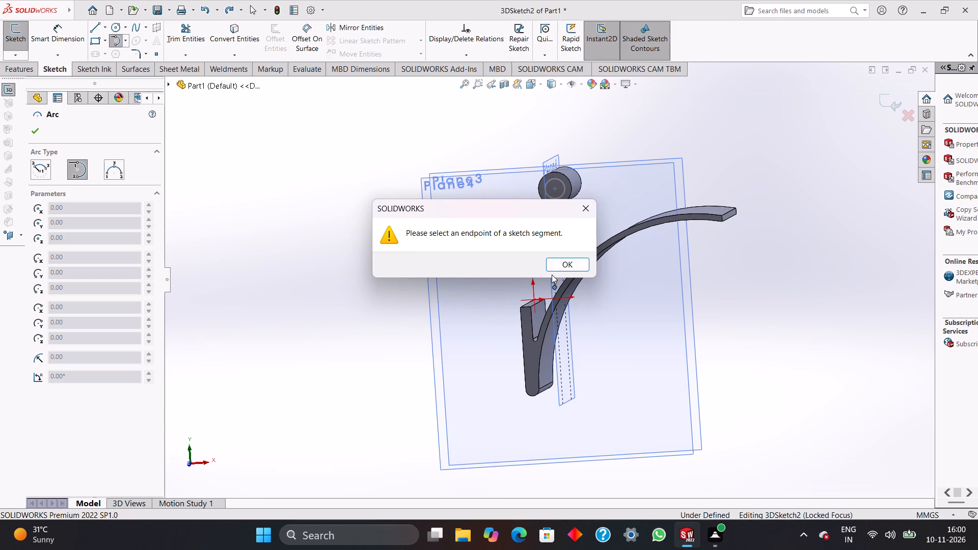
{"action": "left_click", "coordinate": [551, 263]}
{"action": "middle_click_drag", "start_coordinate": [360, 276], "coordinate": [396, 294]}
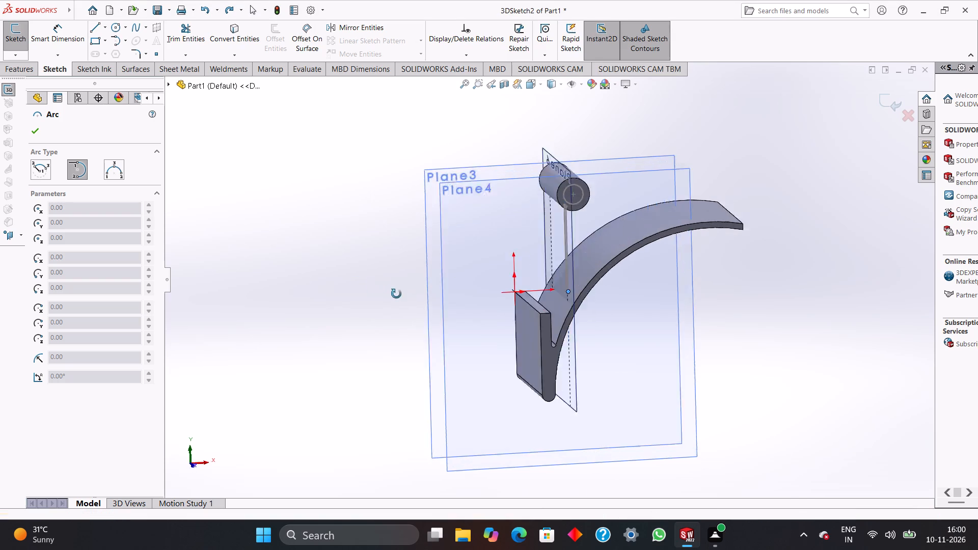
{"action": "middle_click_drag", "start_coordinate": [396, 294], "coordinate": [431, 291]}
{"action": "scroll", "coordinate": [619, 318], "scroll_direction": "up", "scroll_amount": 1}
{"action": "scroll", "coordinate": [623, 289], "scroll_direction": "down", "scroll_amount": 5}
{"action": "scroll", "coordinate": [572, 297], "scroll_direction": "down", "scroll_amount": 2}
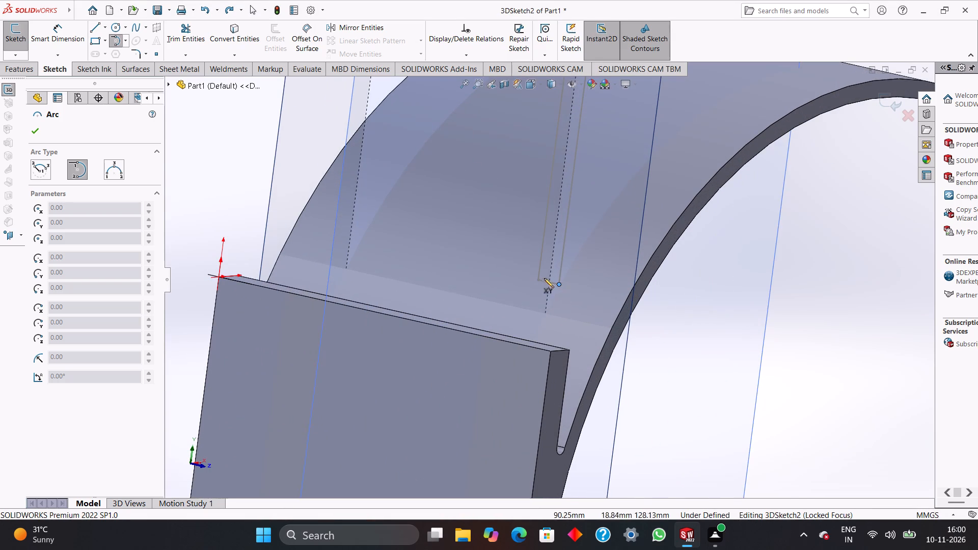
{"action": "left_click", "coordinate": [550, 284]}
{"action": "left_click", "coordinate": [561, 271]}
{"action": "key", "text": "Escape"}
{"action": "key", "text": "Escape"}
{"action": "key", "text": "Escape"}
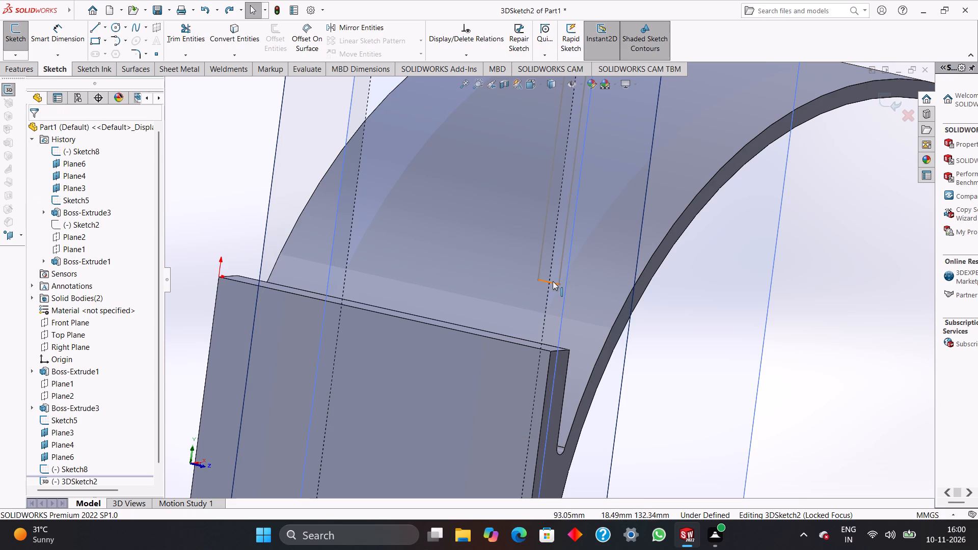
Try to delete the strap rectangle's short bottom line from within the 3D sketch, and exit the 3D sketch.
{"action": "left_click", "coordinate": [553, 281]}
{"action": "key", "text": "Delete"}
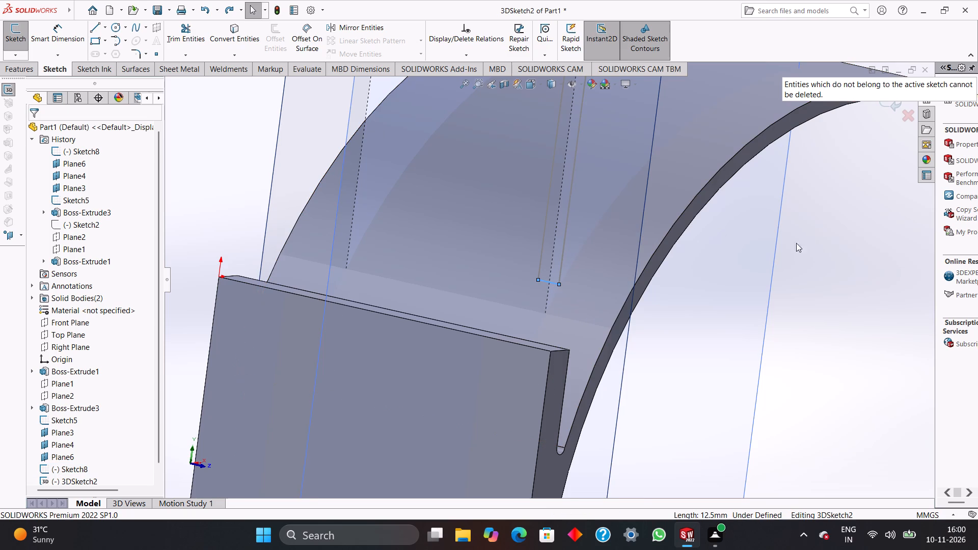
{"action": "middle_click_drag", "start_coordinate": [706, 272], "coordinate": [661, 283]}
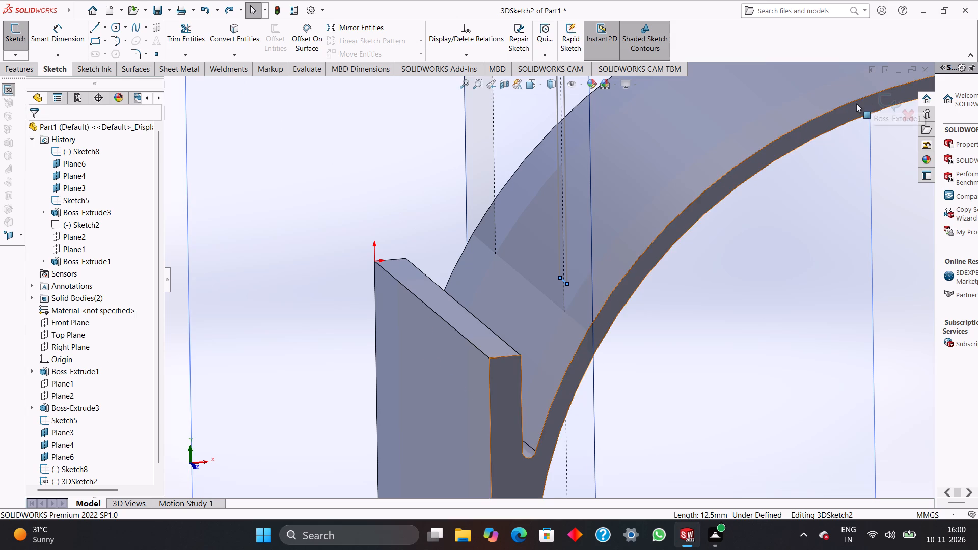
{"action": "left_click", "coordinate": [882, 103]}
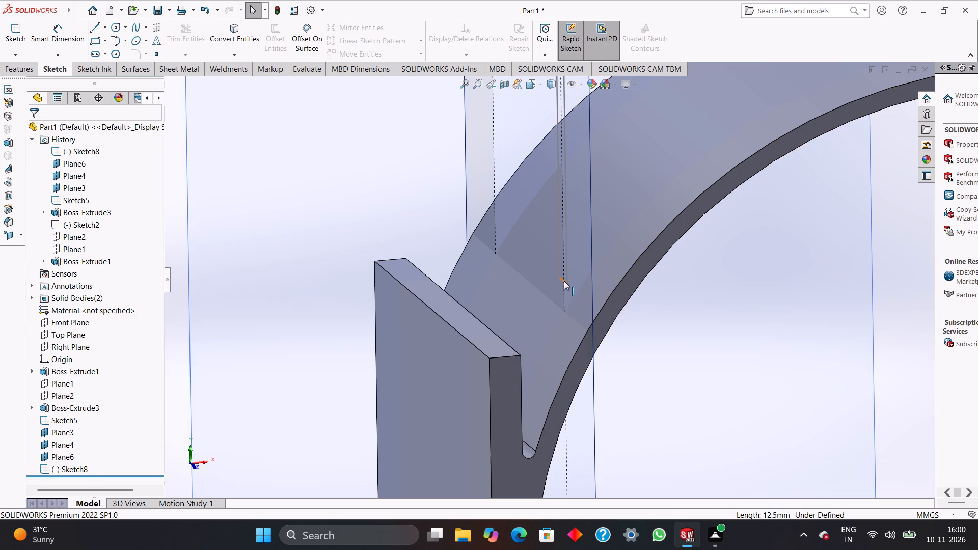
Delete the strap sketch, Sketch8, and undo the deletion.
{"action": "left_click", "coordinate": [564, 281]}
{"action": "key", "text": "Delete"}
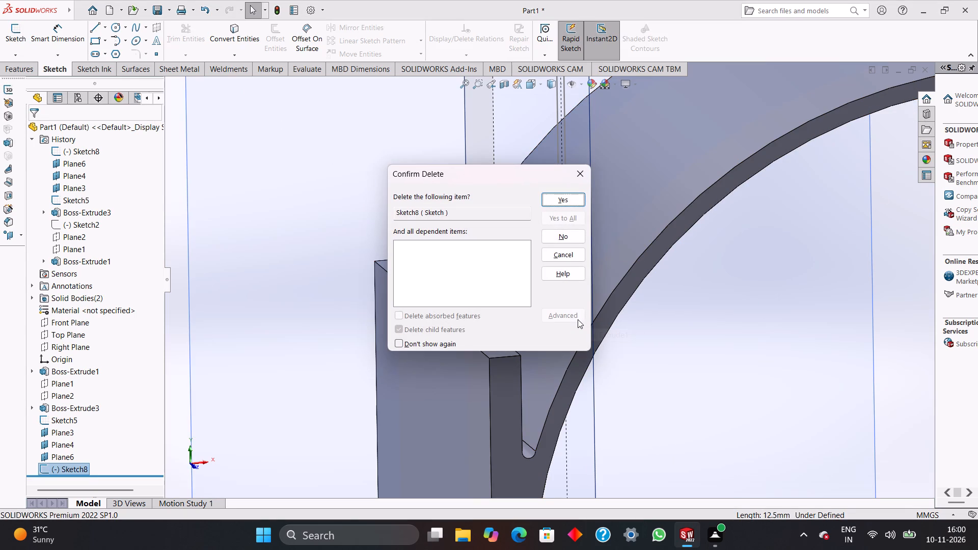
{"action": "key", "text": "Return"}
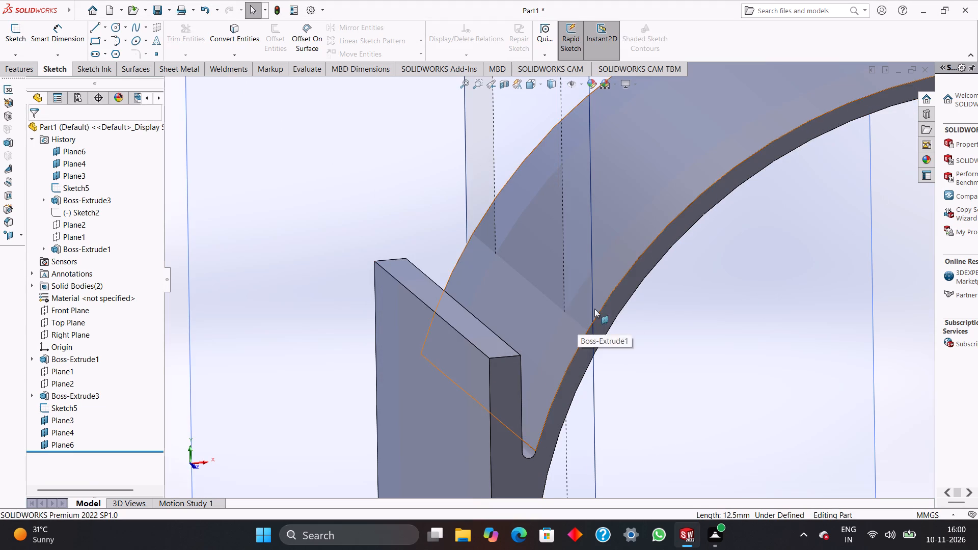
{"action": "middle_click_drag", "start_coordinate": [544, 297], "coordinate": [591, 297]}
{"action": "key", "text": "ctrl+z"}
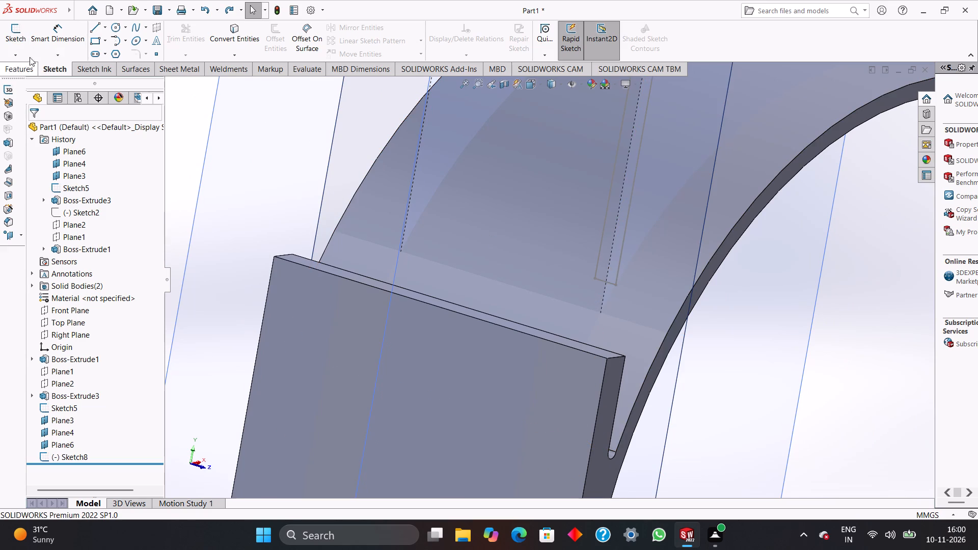
Start a new 3D sketch.
{"action": "left_click", "coordinate": [18, 49]}
{"action": "left_click", "coordinate": [17, 48]}
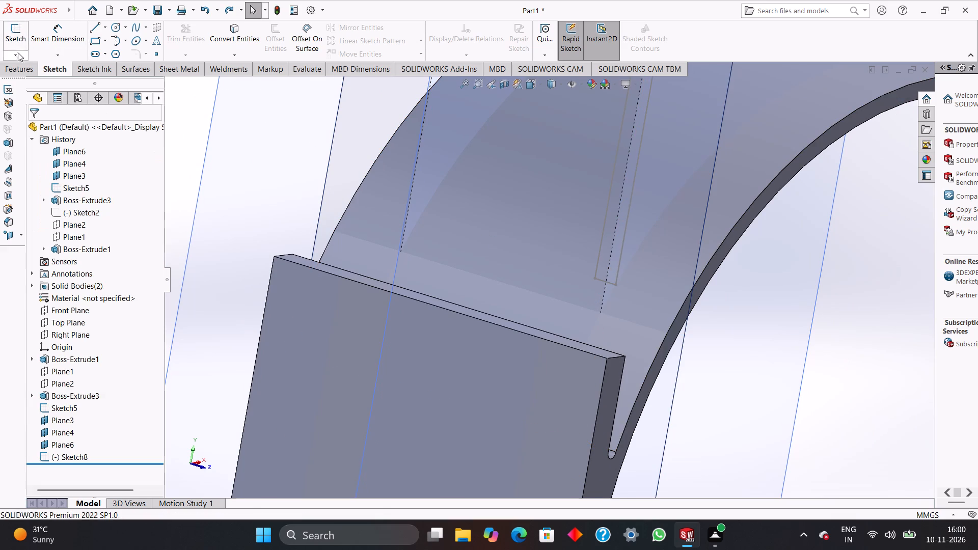
{"action": "left_click", "coordinate": [18, 56]}
{"action": "left_click", "coordinate": [33, 77]}
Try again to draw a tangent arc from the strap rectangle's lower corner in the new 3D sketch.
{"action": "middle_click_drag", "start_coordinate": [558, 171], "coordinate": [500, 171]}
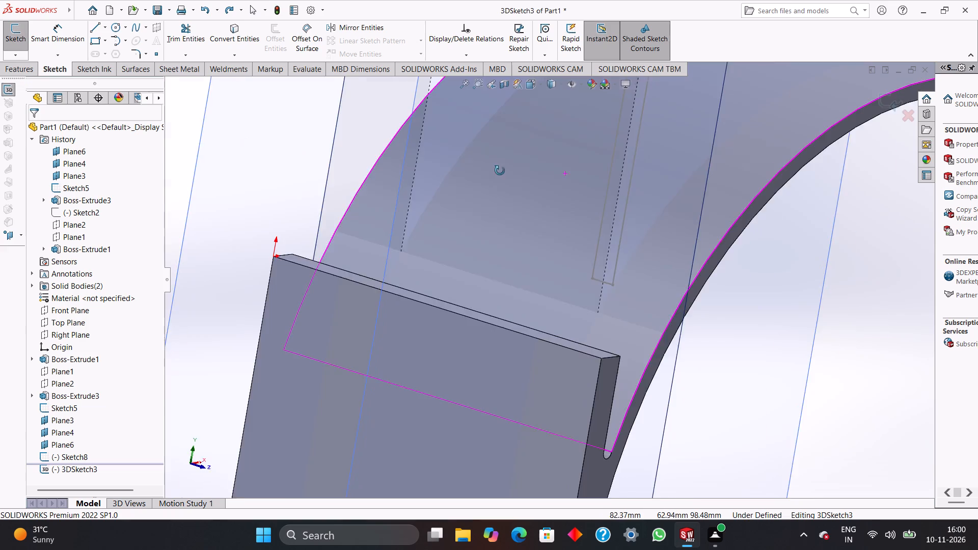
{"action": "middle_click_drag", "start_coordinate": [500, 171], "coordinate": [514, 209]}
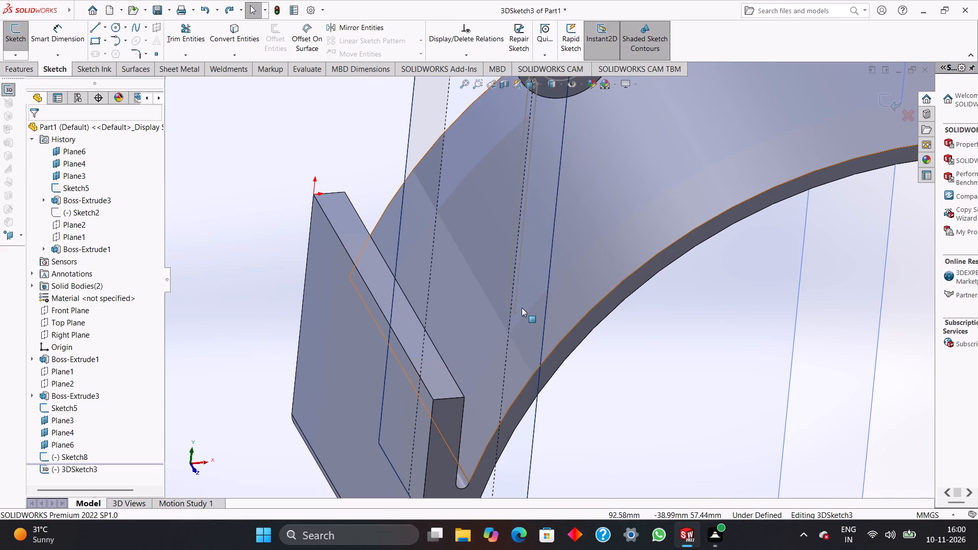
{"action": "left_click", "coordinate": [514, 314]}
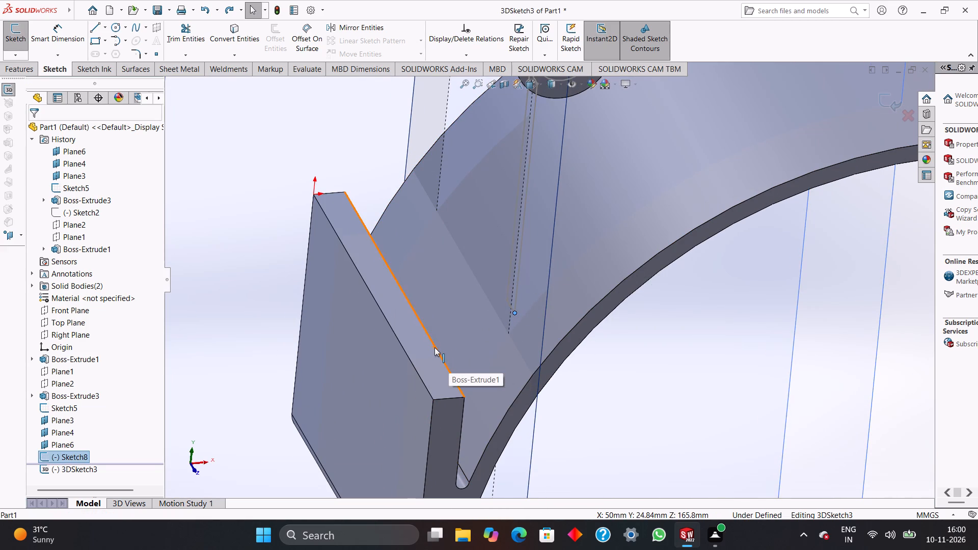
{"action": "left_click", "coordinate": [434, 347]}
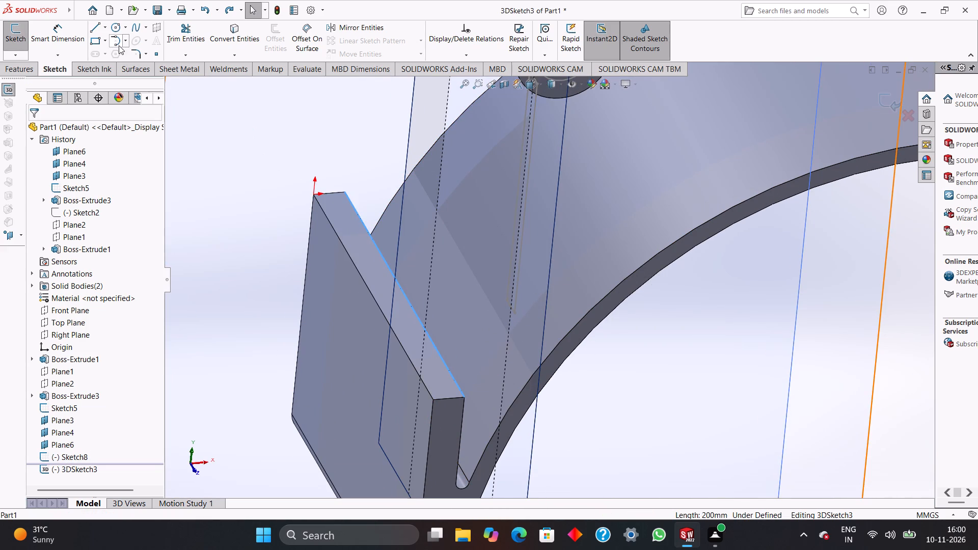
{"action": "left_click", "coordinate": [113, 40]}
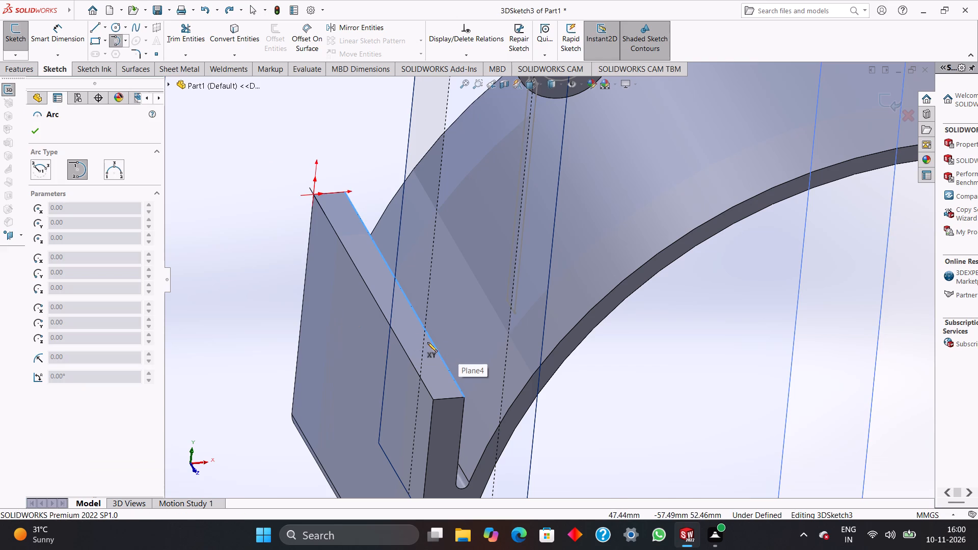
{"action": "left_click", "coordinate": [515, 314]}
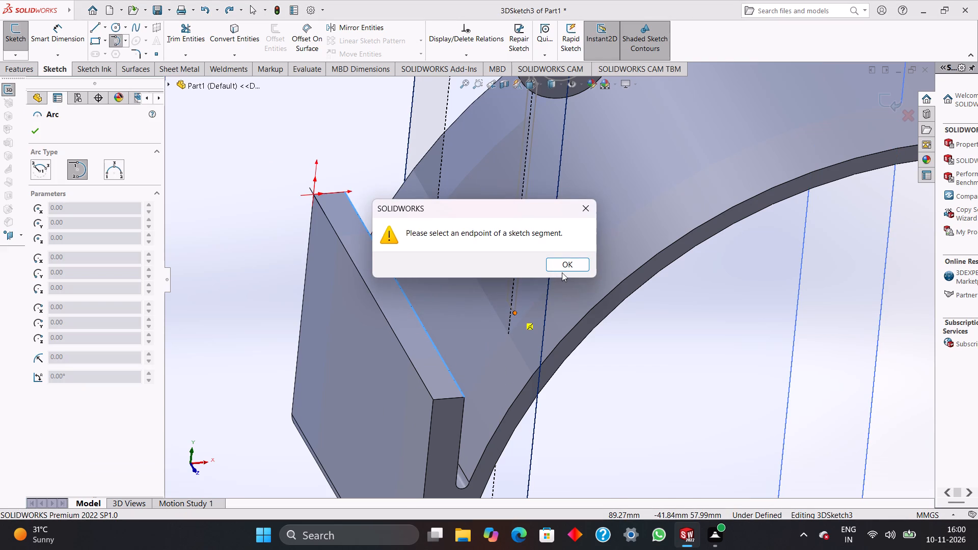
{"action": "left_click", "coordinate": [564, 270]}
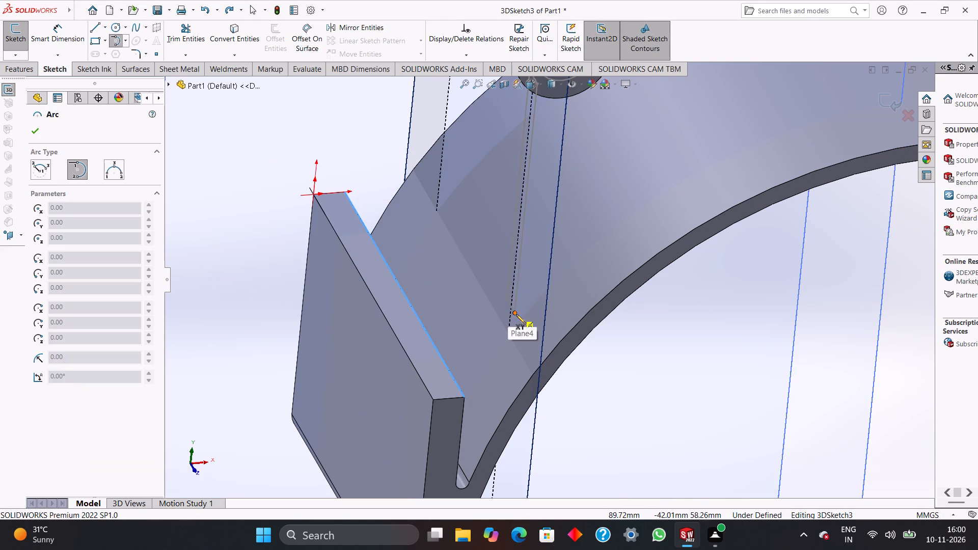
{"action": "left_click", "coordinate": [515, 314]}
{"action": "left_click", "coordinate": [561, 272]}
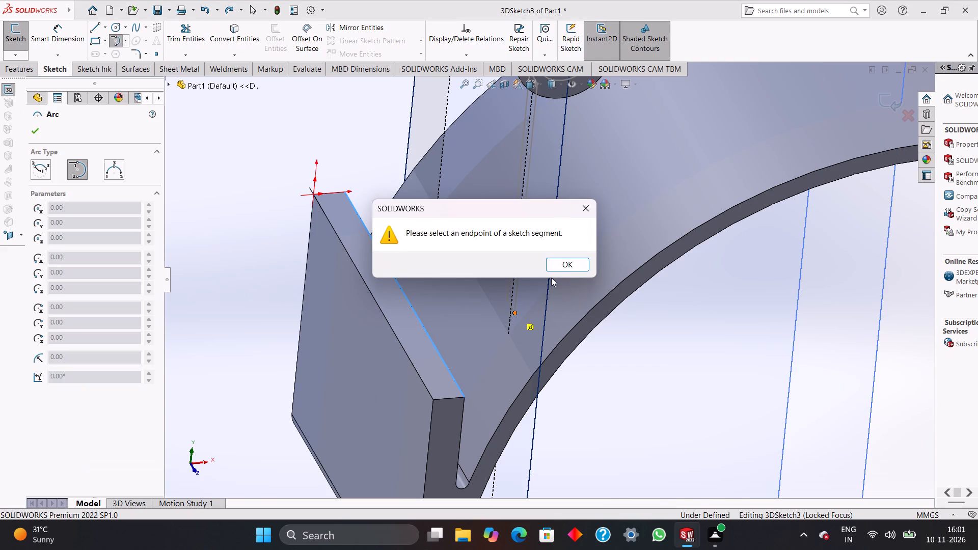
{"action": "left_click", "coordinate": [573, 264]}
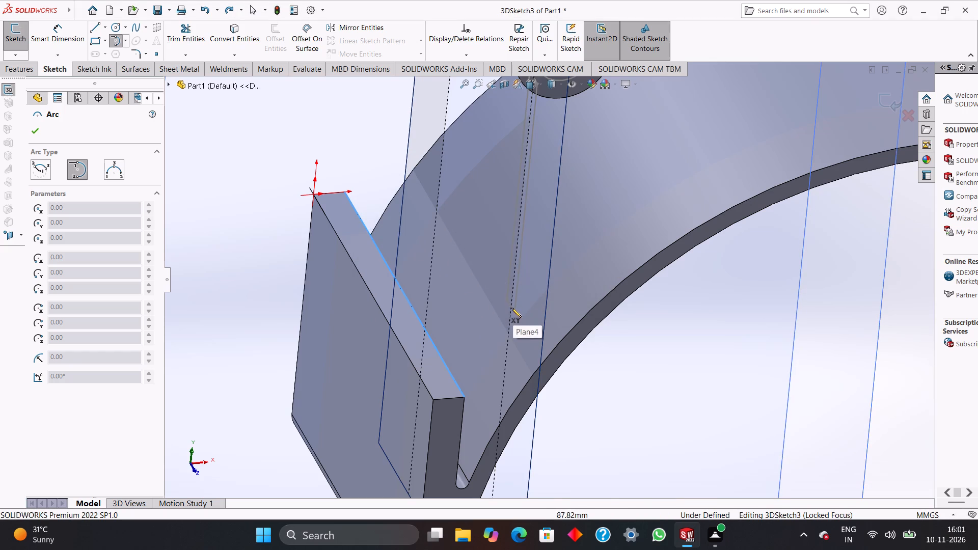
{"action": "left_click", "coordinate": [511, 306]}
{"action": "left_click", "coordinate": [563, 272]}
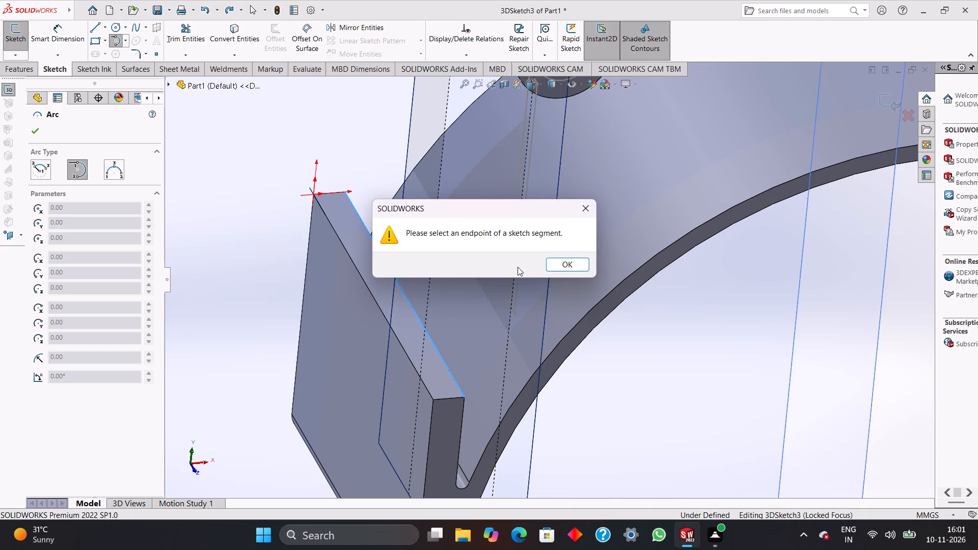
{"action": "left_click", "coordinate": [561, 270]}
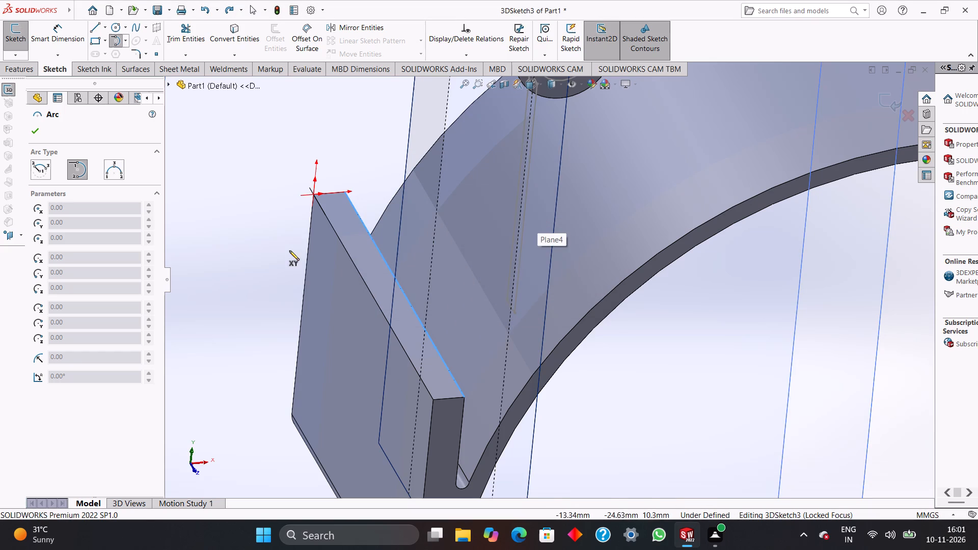
Examine from several angles how the strap rectangle sits between the cylinder, the curved arm and the upright plate.
{"action": "scroll", "coordinate": [257, 242], "scroll_direction": "up", "scroll_amount": 3}
{"action": "scroll", "coordinate": [242, 230], "scroll_direction": "down", "scroll_amount": 4}
{"action": "scroll", "coordinate": [260, 258], "scroll_direction": "up", "scroll_amount": 3}
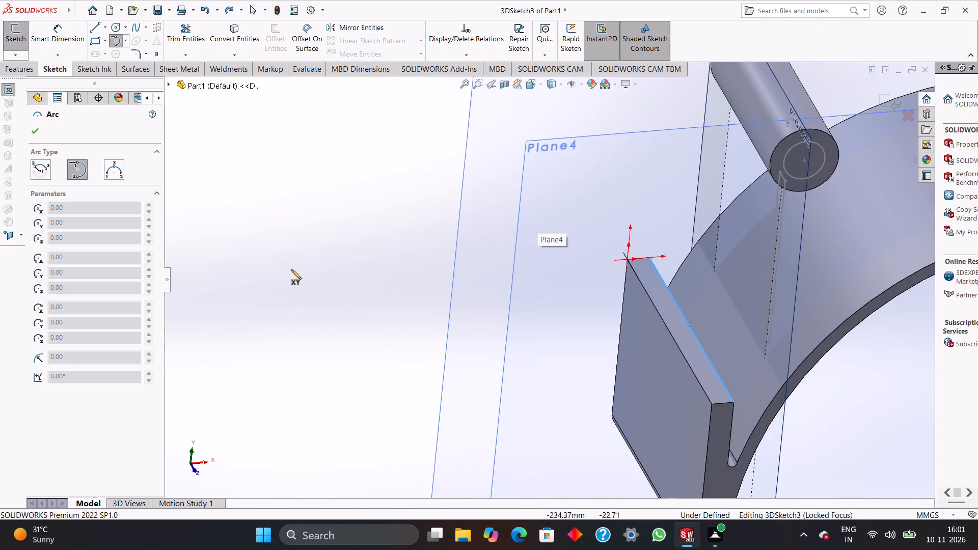
{"action": "scroll", "coordinate": [423, 309], "scroll_direction": "up", "scroll_amount": 4}
{"action": "middle_click_drag", "start_coordinate": [583, 382], "coordinate": [668, 383]}
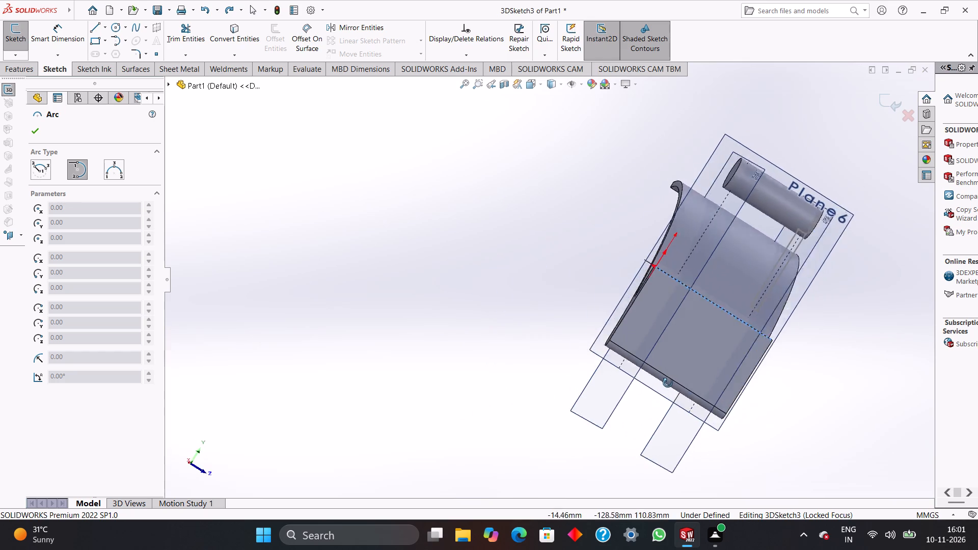
{"action": "middle_click_drag", "start_coordinate": [668, 383], "coordinate": [605, 355]}
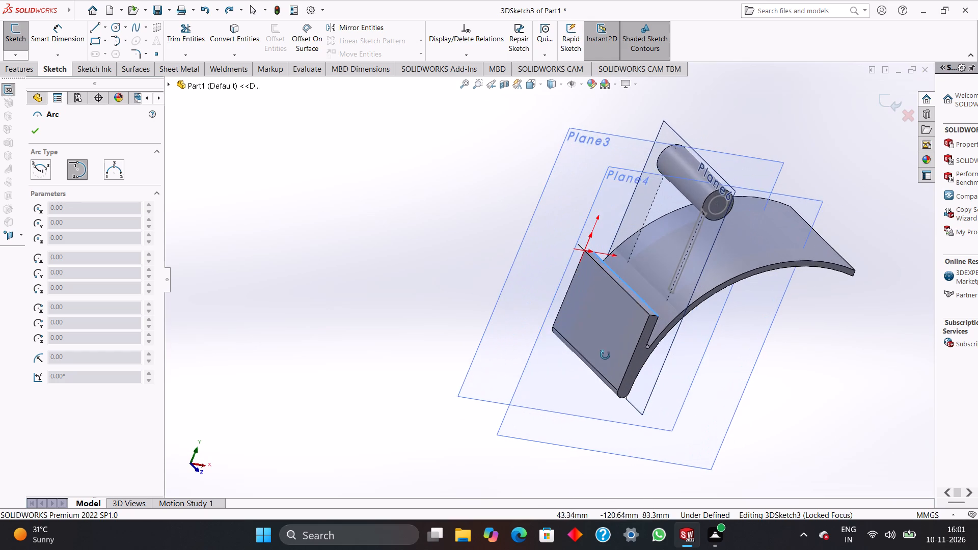
{"action": "middle_click_drag", "start_coordinate": [605, 355], "coordinate": [600, 369]}
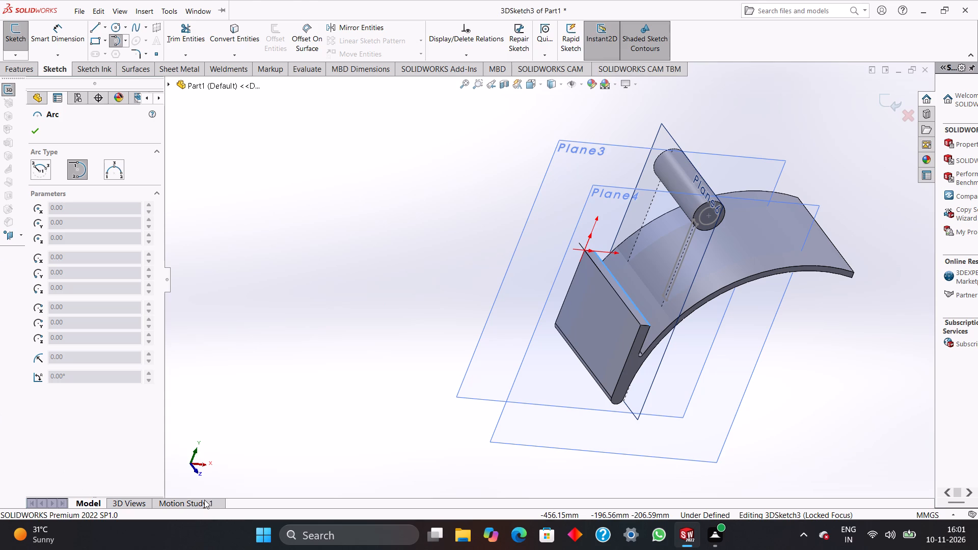
{"action": "scroll", "coordinate": [609, 248], "scroll_direction": "down", "scroll_amount": 2}
{"action": "scroll", "coordinate": [685, 250], "scroll_direction": "down", "scroll_amount": 3}
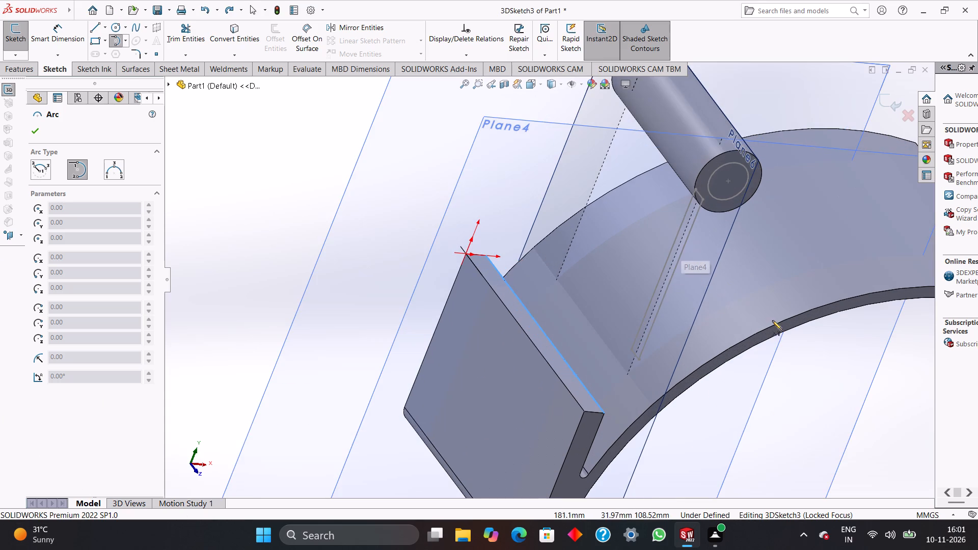
{"action": "middle_click_drag", "start_coordinate": [785, 347], "coordinate": [726, 319]}
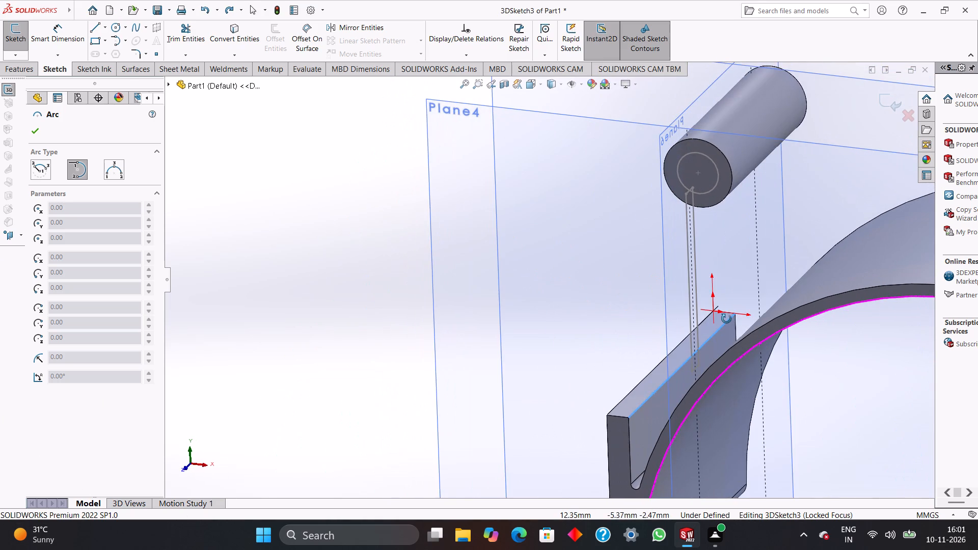
{"action": "middle_click_drag", "start_coordinate": [726, 319], "coordinate": [814, 314]}
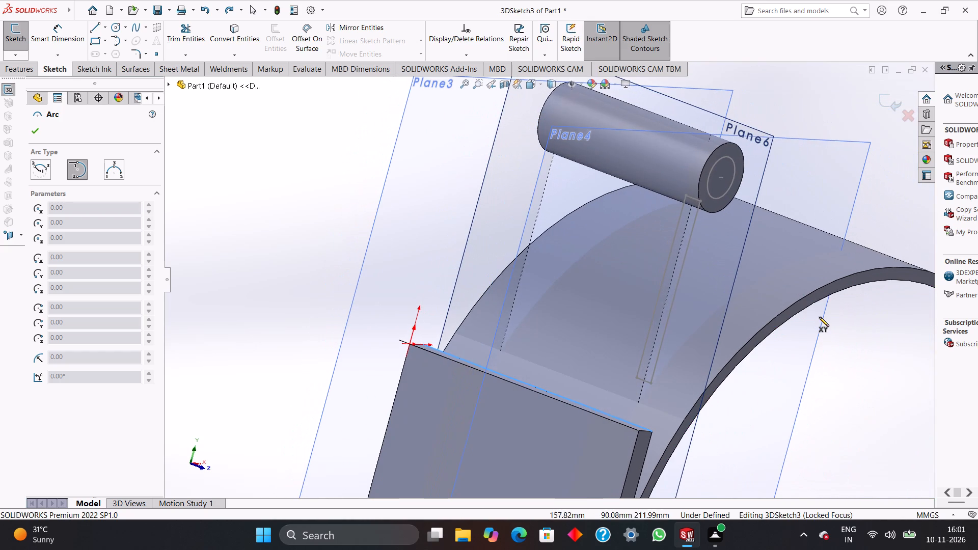
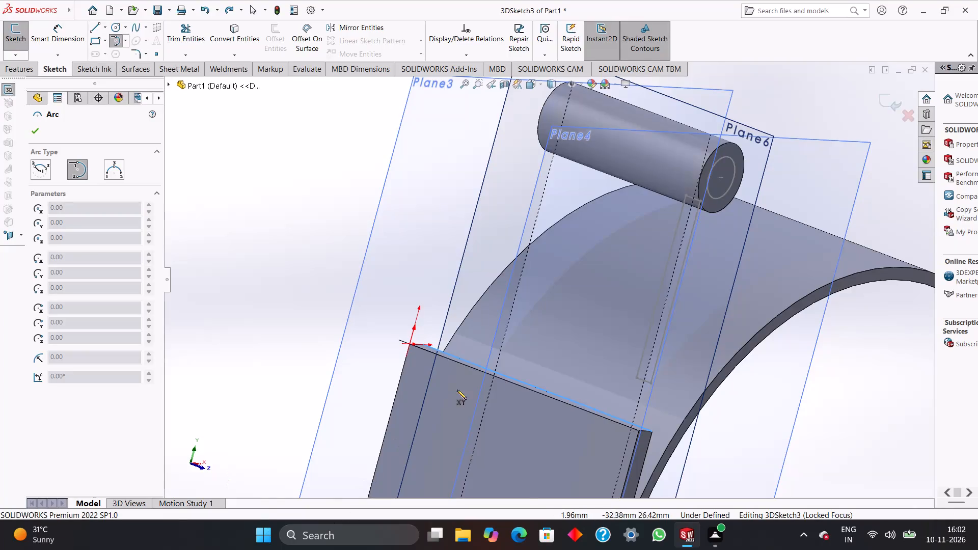
Leave the Arc tool and exit the open 3D sketch without adding geometry.
{"action": "scroll", "coordinate": [609, 346], "scroll_direction": "up", "scroll_amount": 2}
{"action": "middle_click_drag", "start_coordinate": [748, 357], "coordinate": [726, 355]}
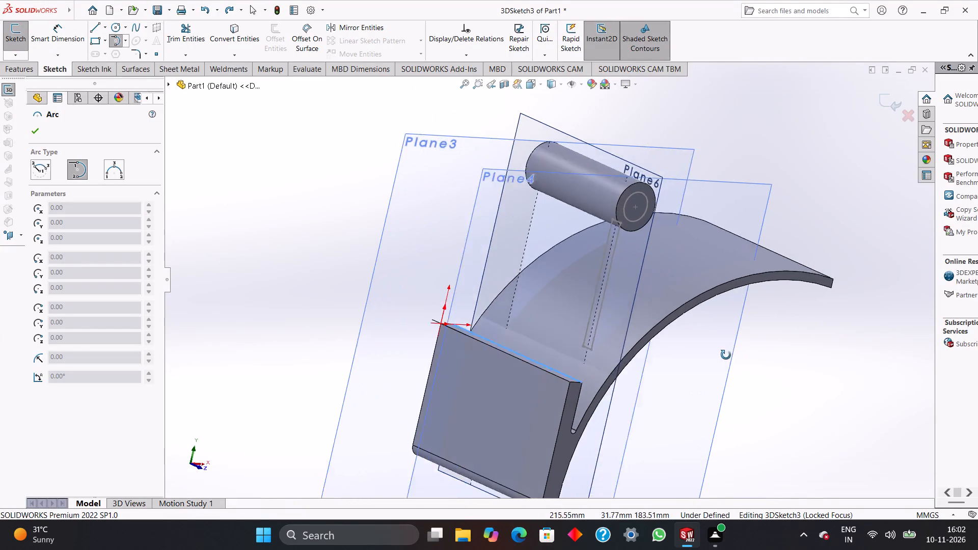
{"action": "middle_click_drag", "start_coordinate": [726, 355], "coordinate": [726, 369]}
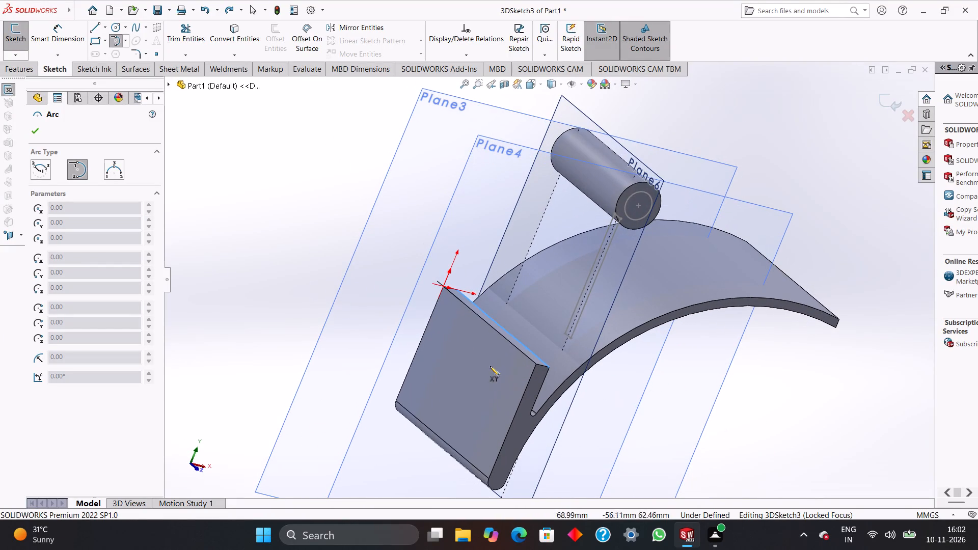
{"action": "left_click", "coordinate": [39, 132]}
{"action": "scroll", "coordinate": [755, 257], "scroll_direction": "up", "scroll_amount": 1}
{"action": "middle_click_drag", "start_coordinate": [785, 295], "coordinate": [755, 292]}
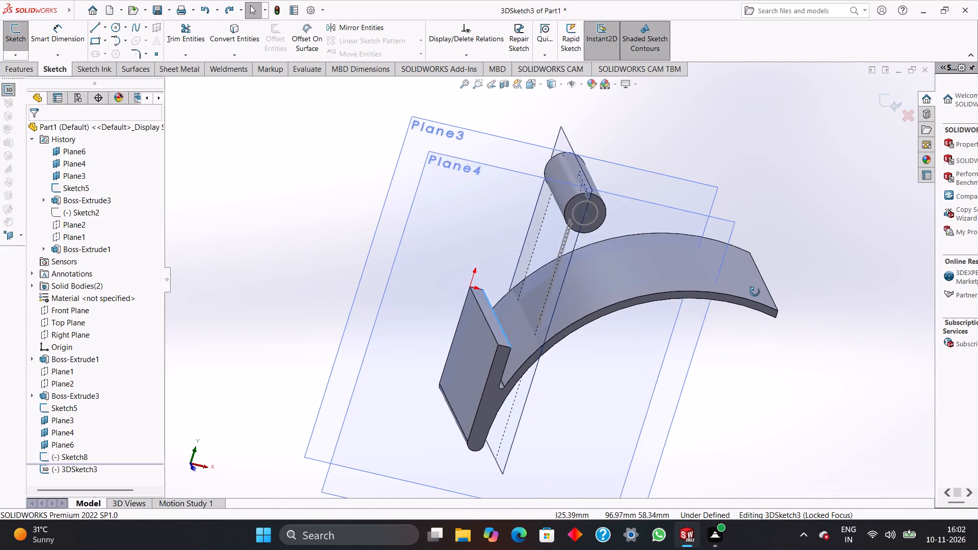
{"action": "middle_click_drag", "start_coordinate": [755, 292], "coordinate": [719, 317]}
{"action": "left_click", "coordinate": [651, 396]}
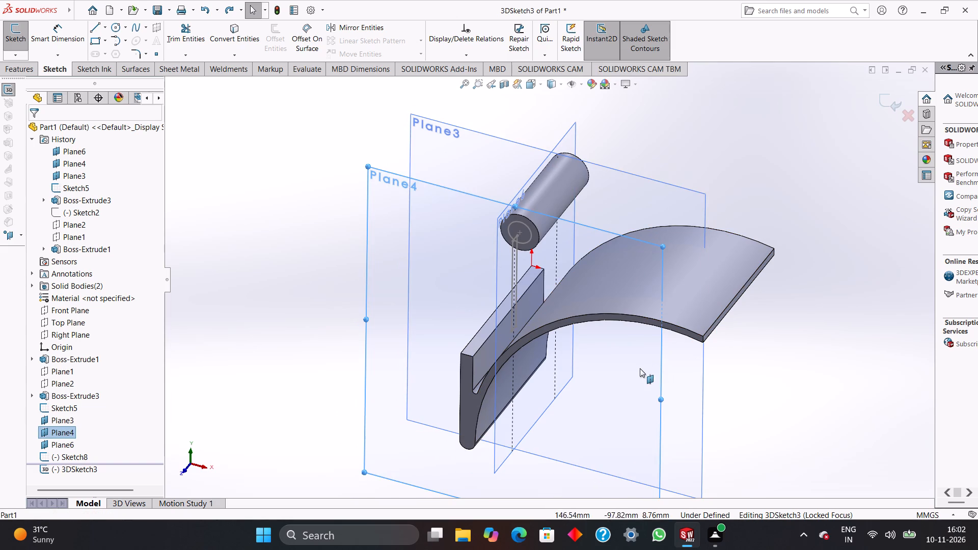
{"action": "right_click", "coordinate": [639, 368]}
{"action": "left_click", "coordinate": [784, 300]}
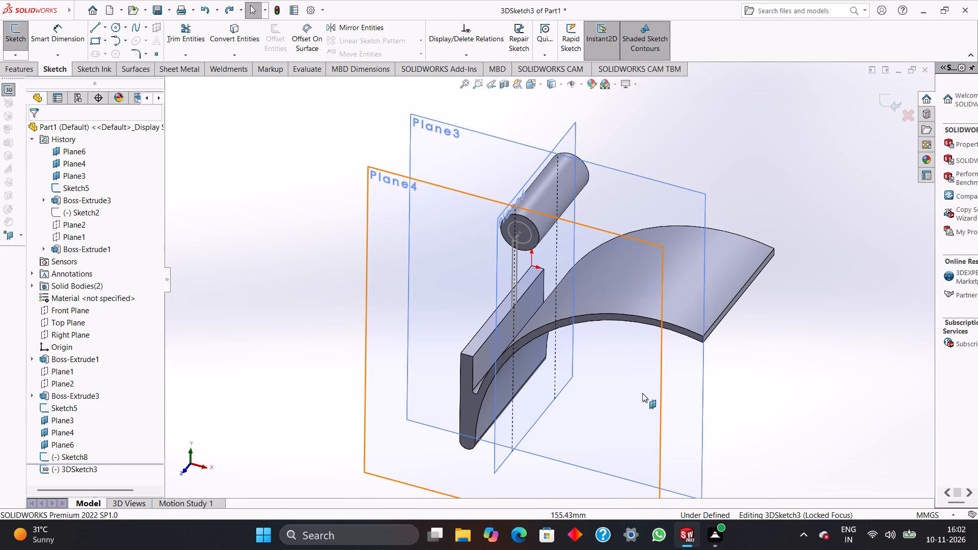
{"action": "left_click", "coordinate": [642, 393]}
{"action": "right_click", "coordinate": [53, 429]}
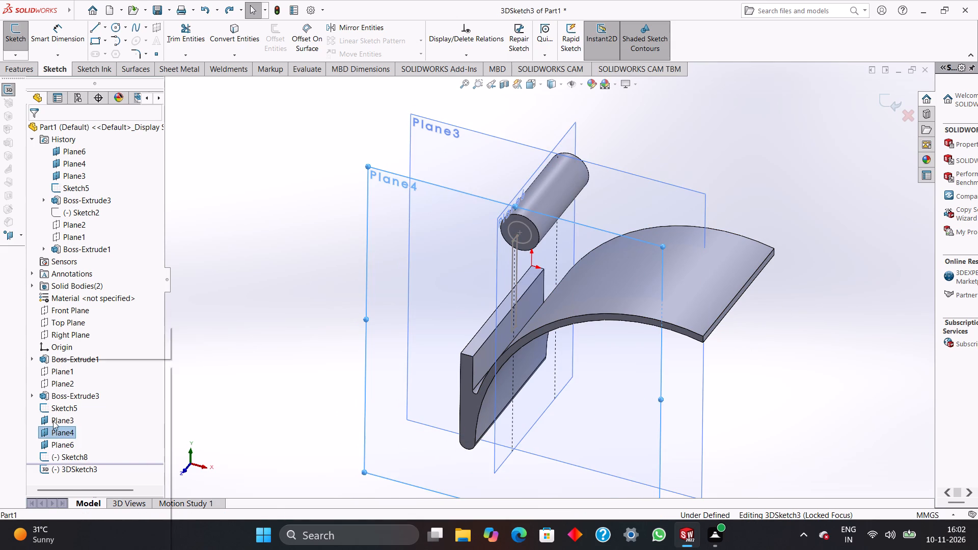
{"action": "left_click_drag", "start_coordinate": [248, 349], "coordinate": [254, 349]}
{"action": "left_click", "coordinate": [879, 100]}
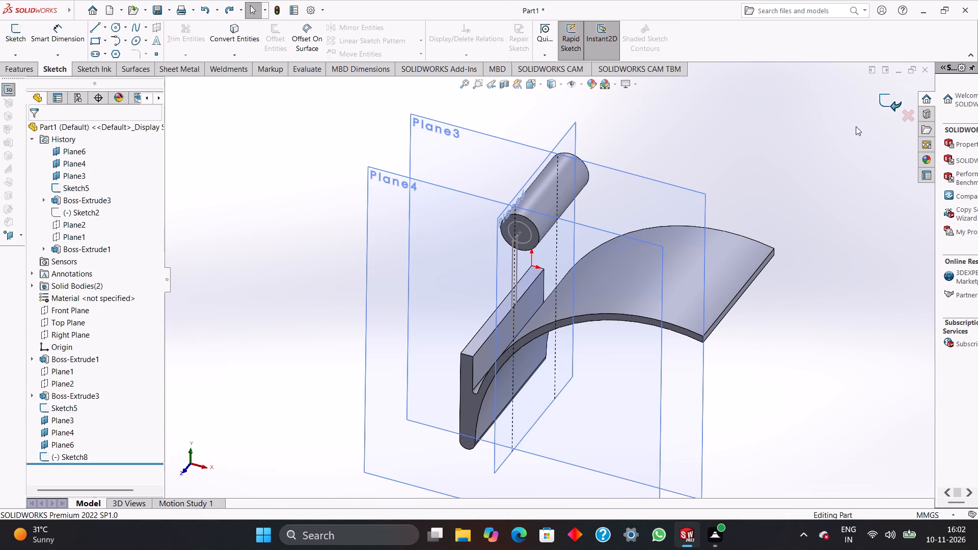
Start a sketch on Plane4 and draw a vertical line from the cylinder's circular edge down to the level of the plate's top edge.
{"action": "left_click", "coordinate": [386, 239]}
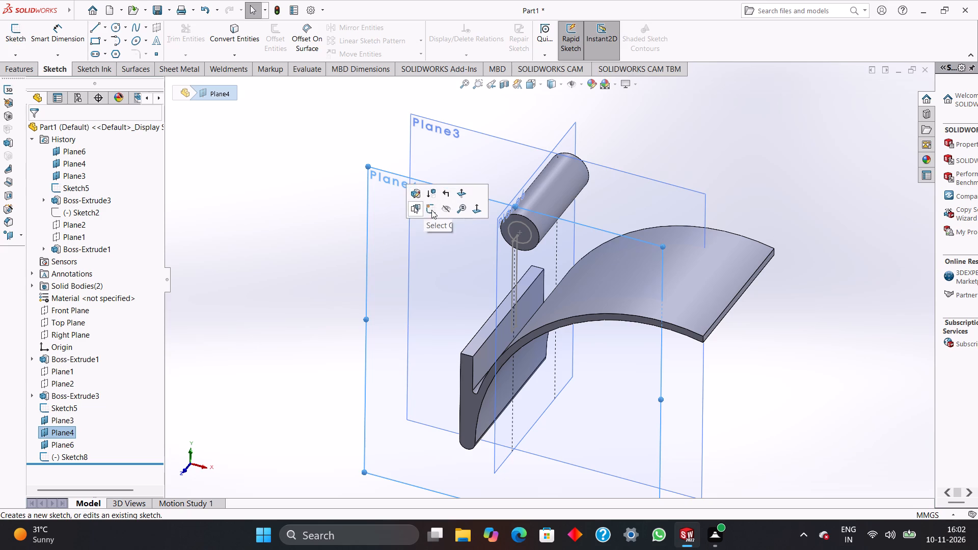
{"action": "left_click", "coordinate": [431, 210]}
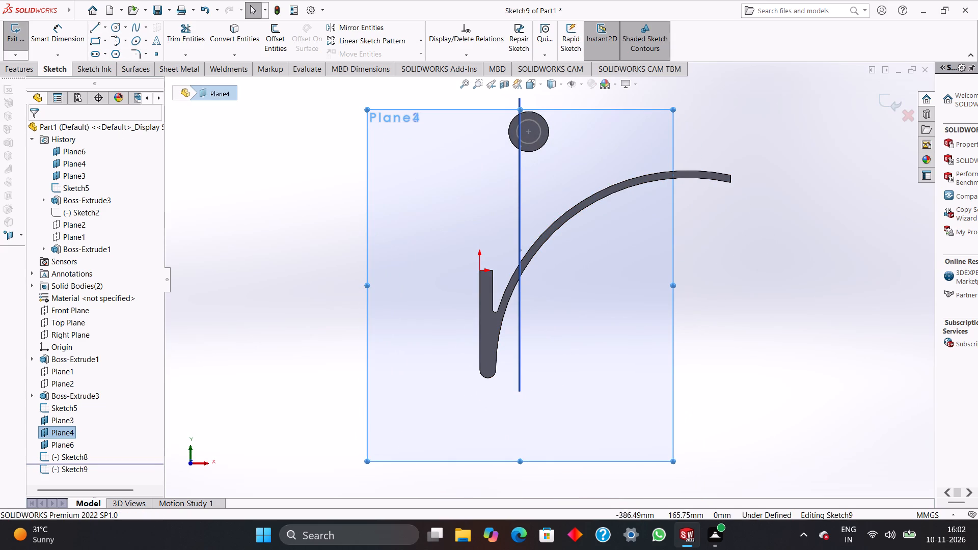
{"action": "scroll", "coordinate": [505, 258], "scroll_direction": "down", "scroll_amount": 2}
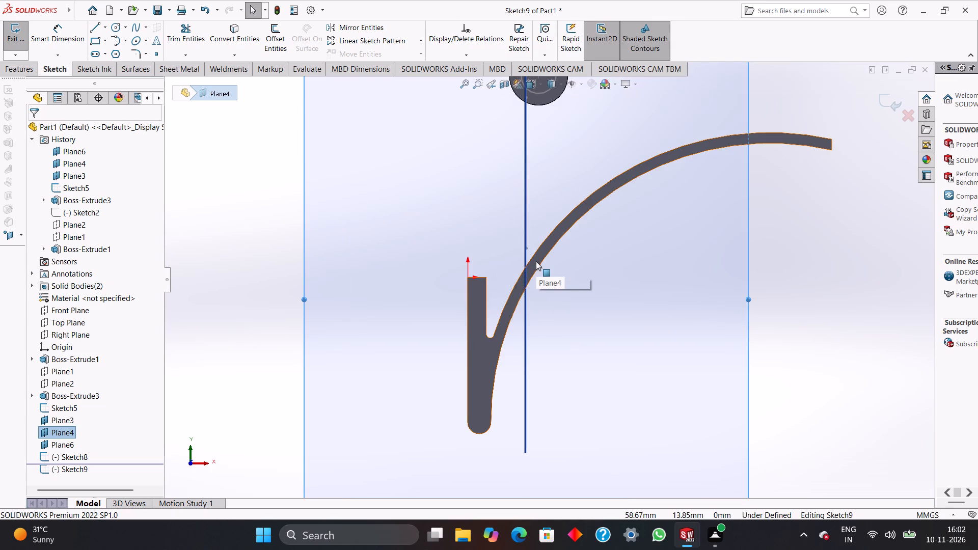
{"action": "scroll", "coordinate": [578, 183], "scroll_direction": "up", "scroll_amount": 3}
{"action": "scroll", "coordinate": [549, 153], "scroll_direction": "down", "scroll_amount": 1}
{"action": "left_click", "coordinate": [96, 27]}
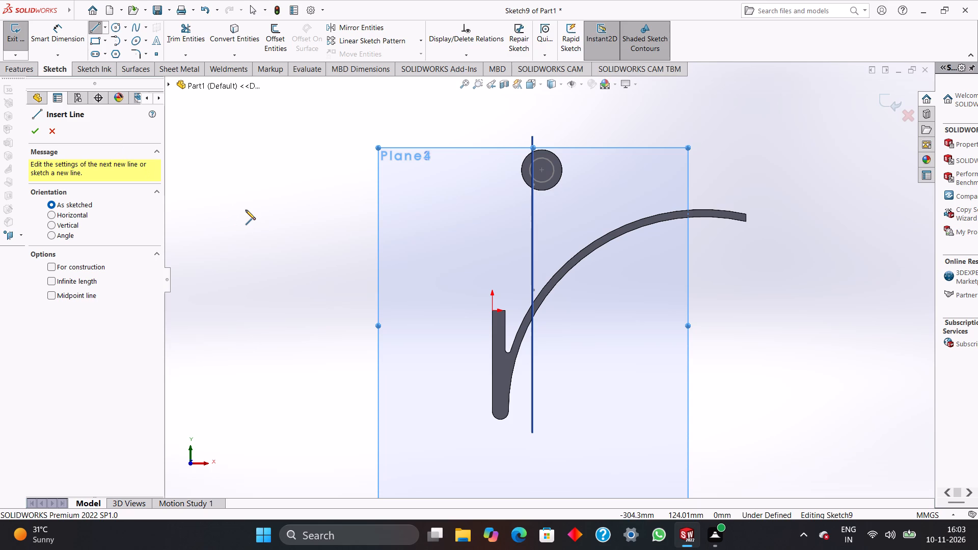
{"action": "left_click", "coordinate": [521, 168]}
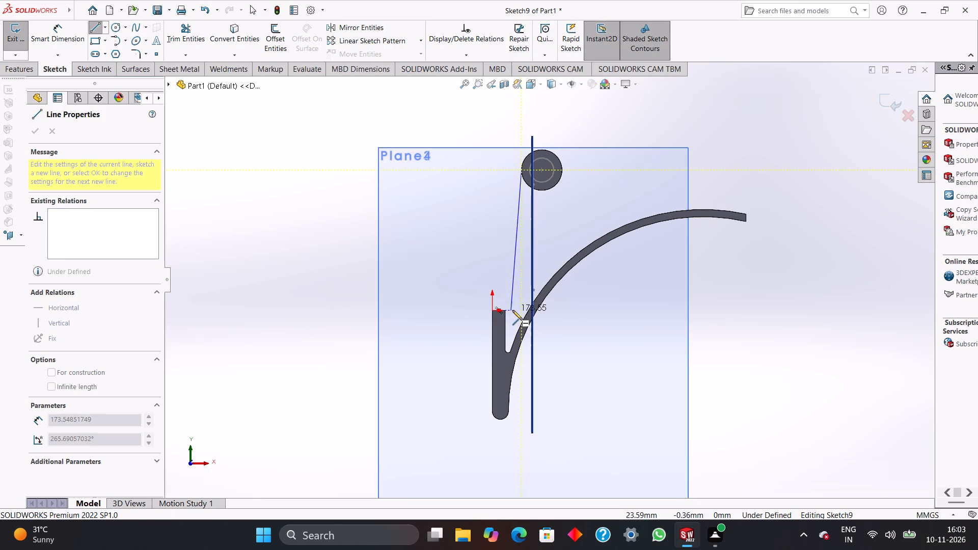
{"action": "left_click", "coordinate": [522, 310]}
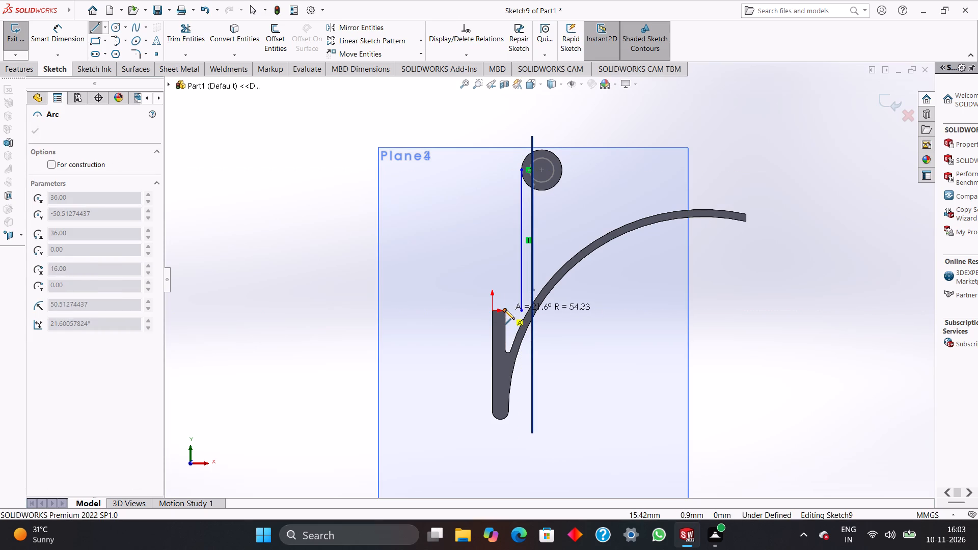
{"action": "left_click", "coordinate": [505, 310]}
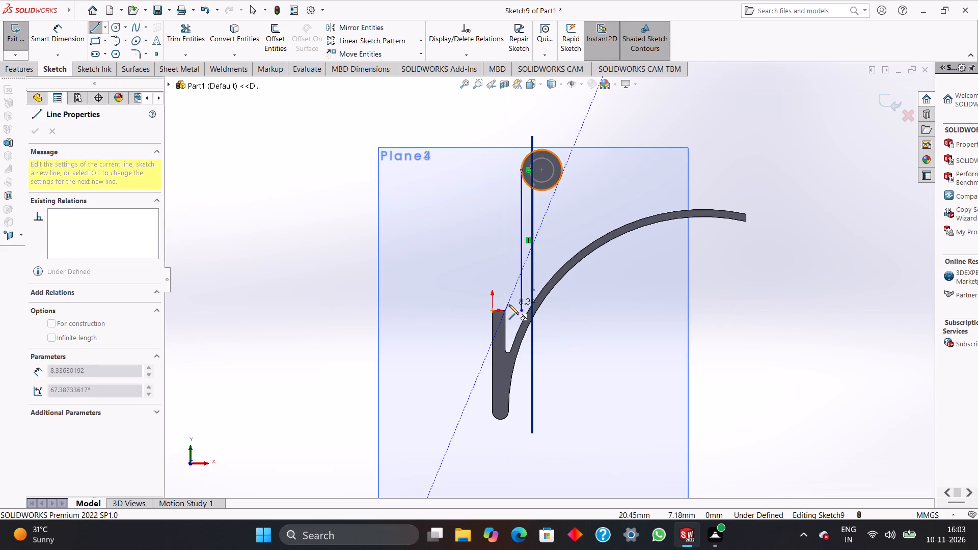
{"action": "key", "text": "Escape"}
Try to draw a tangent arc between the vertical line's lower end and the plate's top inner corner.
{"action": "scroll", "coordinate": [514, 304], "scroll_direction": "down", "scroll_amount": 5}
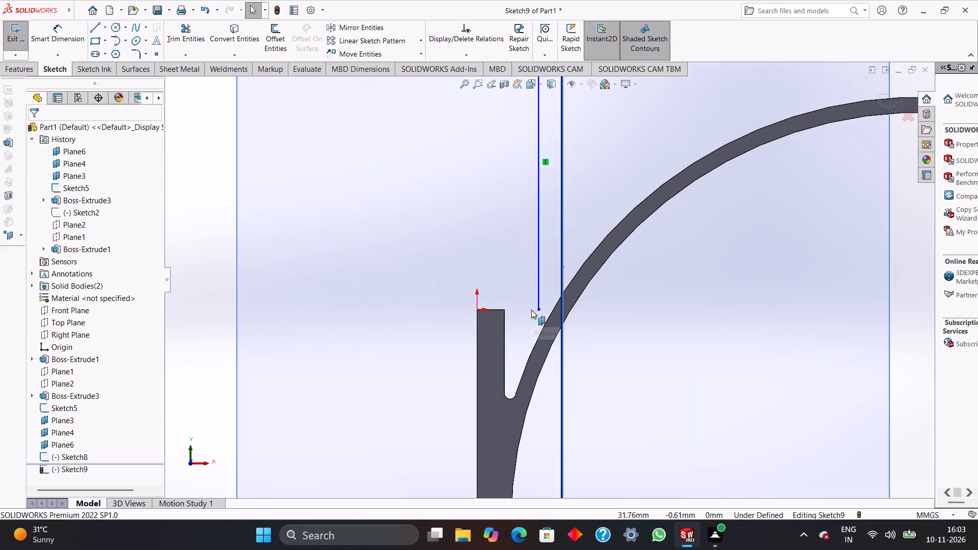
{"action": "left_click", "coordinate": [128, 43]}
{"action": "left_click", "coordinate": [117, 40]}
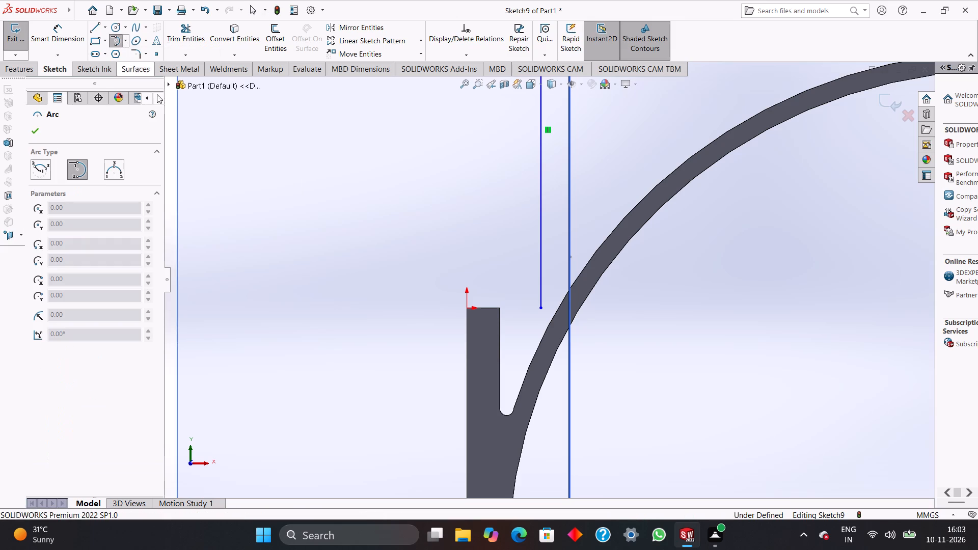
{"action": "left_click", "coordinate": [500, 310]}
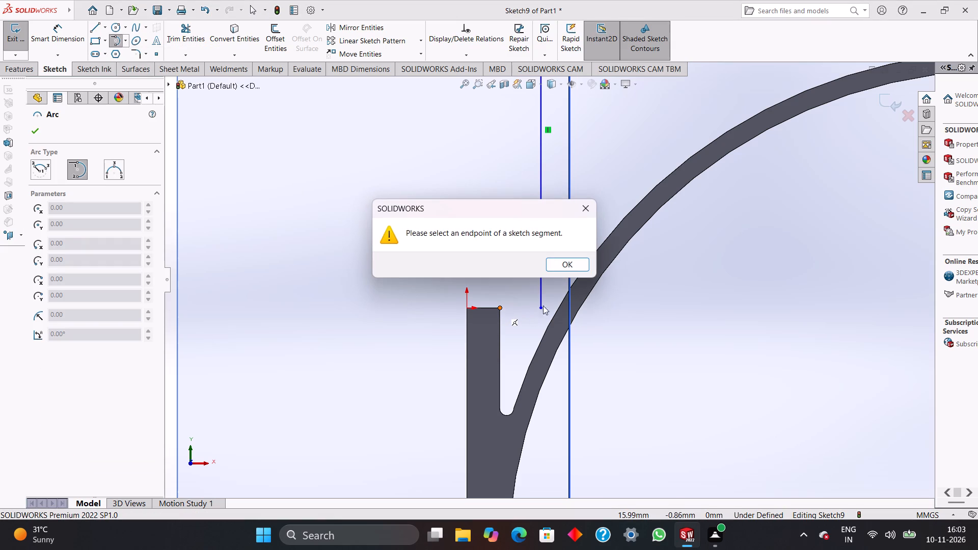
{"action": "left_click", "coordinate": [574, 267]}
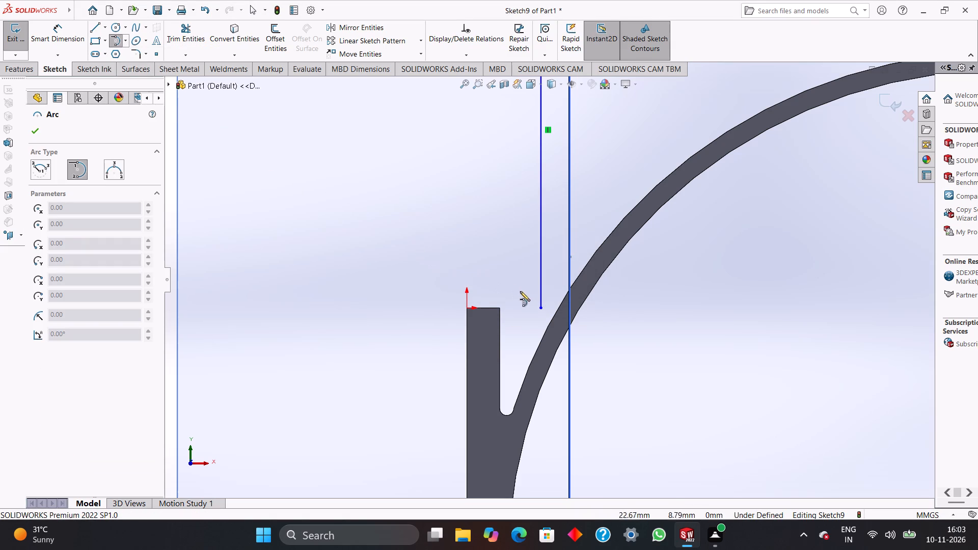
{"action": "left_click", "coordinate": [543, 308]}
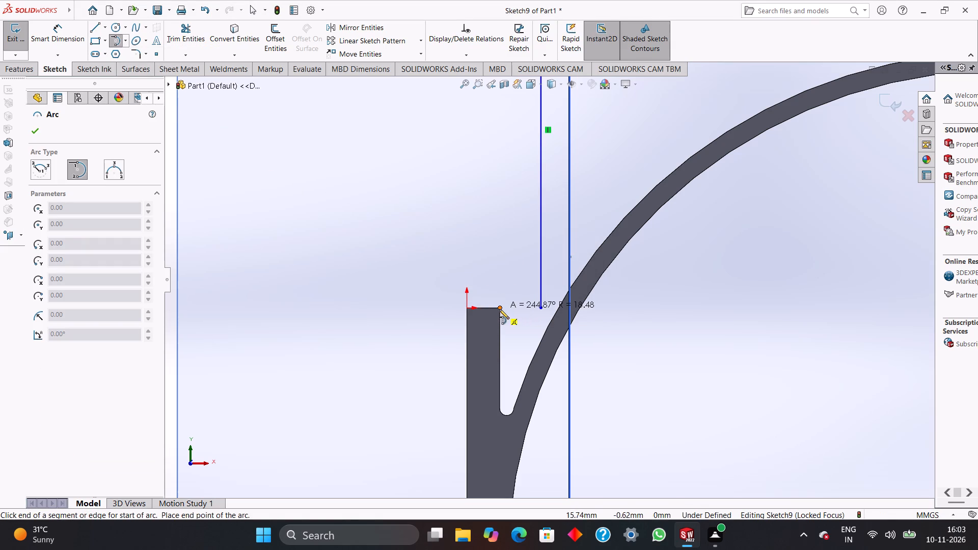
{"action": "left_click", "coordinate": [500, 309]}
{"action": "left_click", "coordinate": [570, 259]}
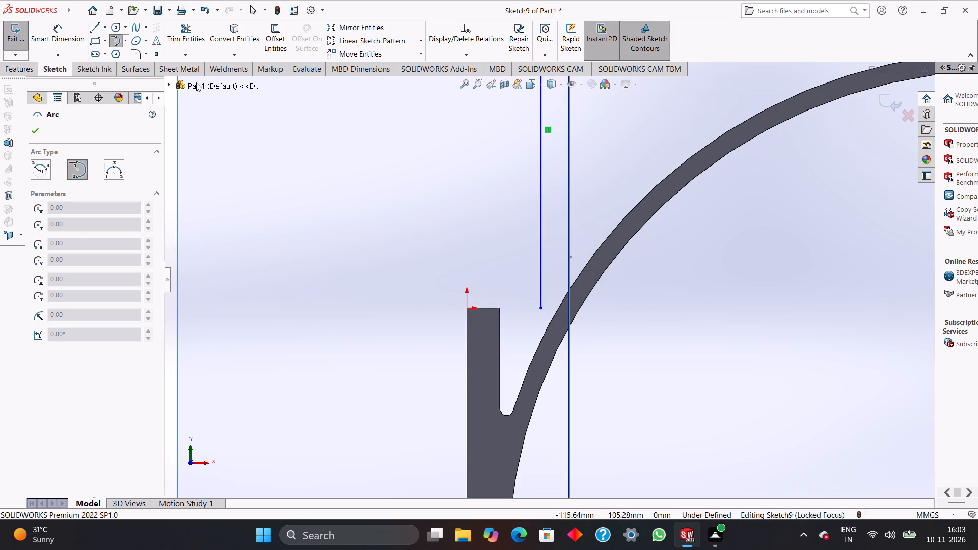
Draw a downward-bulging 3 Point Arc of about 10 mm radius from the line's lower end to the plate's top inner corner.
{"action": "left_click", "coordinate": [125, 44]}
{"action": "left_click", "coordinate": [141, 76]}
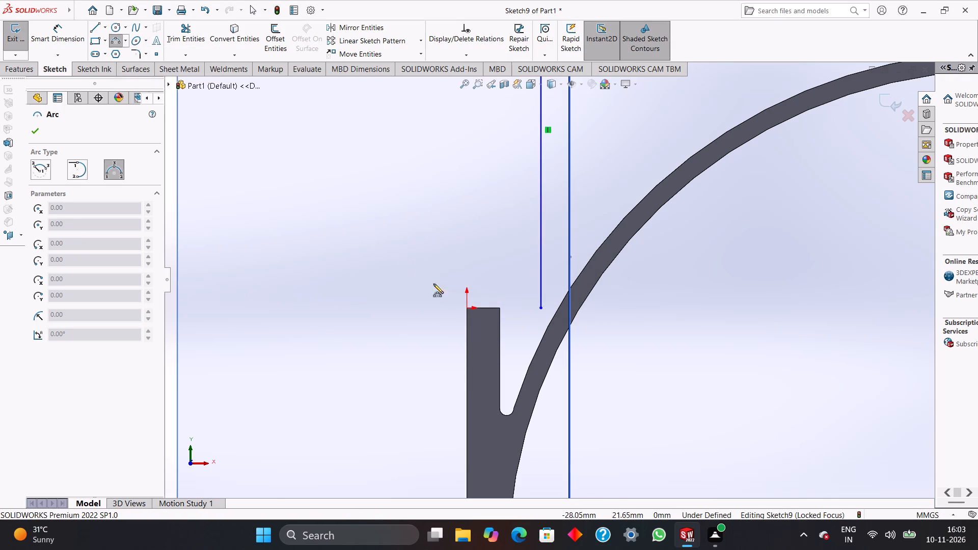
{"action": "left_click", "coordinate": [541, 308]}
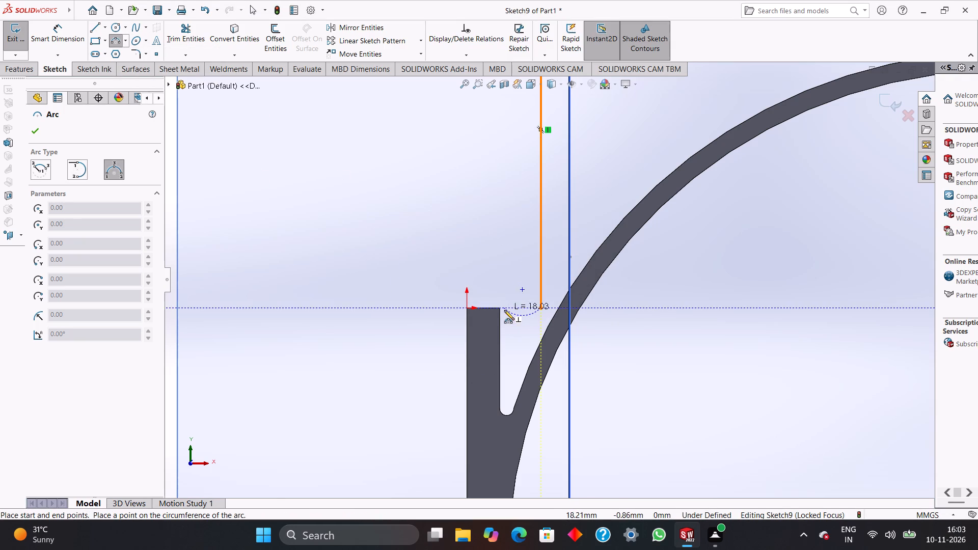
{"action": "left_click", "coordinate": [501, 309]}
{"action": "left_click", "coordinate": [518, 326]}
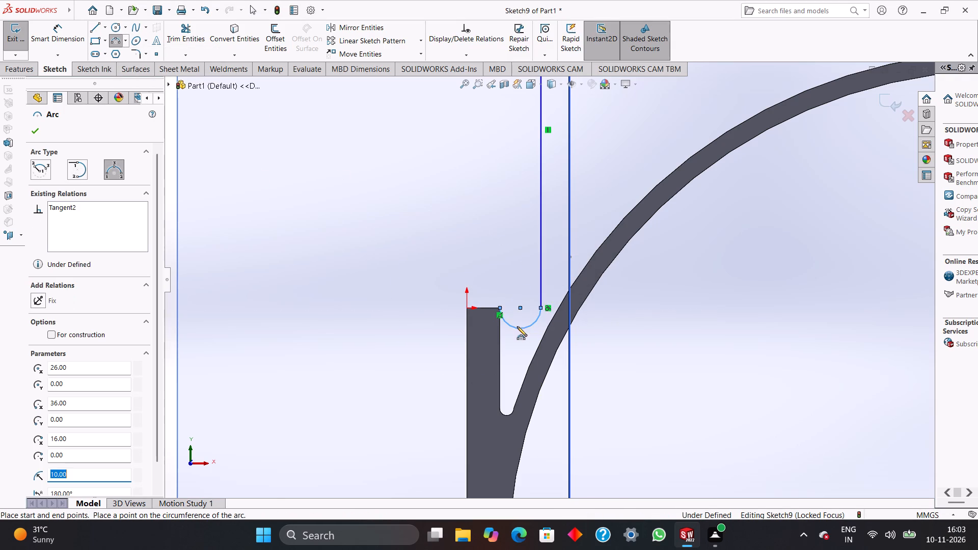
{"action": "right_click", "coordinate": [517, 326]}
{"action": "left_click", "coordinate": [528, 333]}
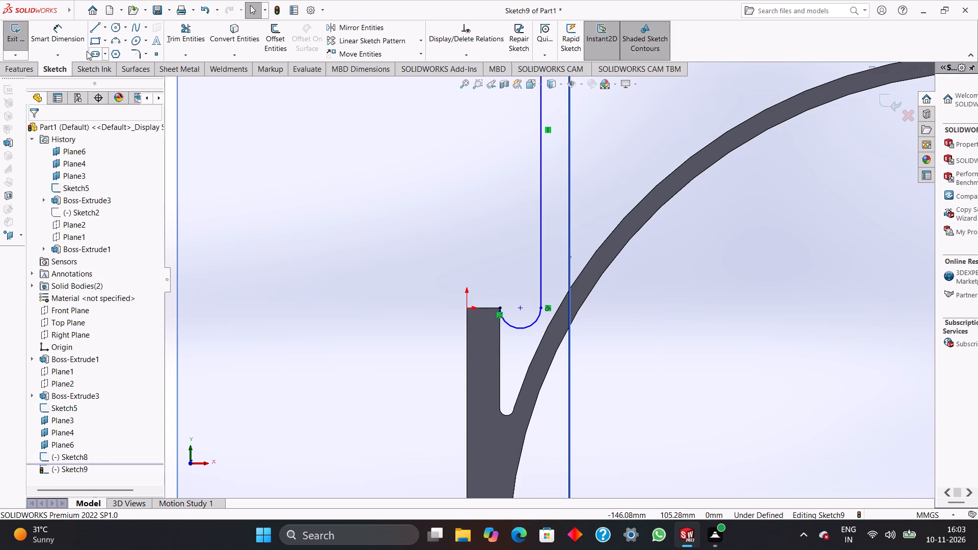
Dimension the arc's radius at 15 mm.
{"action": "left_click", "coordinate": [56, 39]}
{"action": "left_click", "coordinate": [520, 325]}
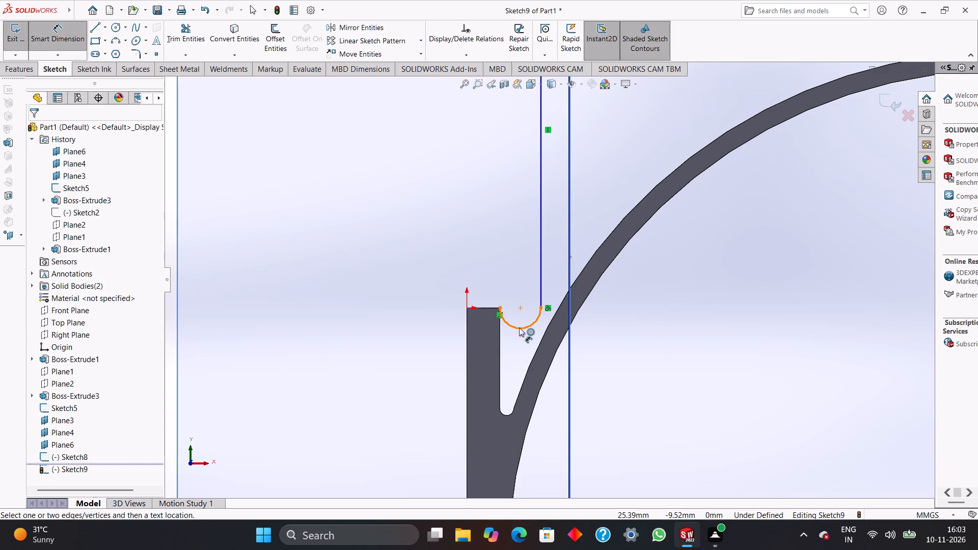
{"action": "left_click", "coordinate": [519, 327]}
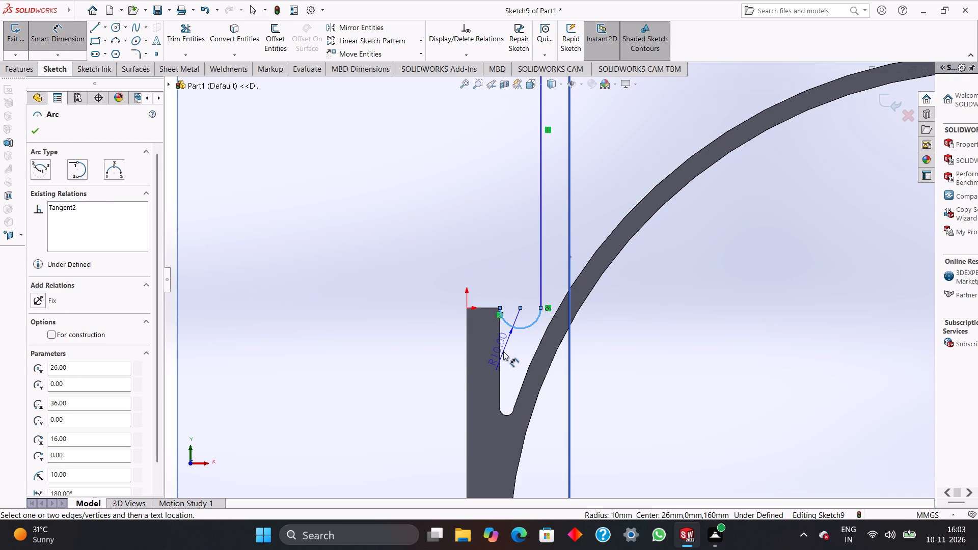
{"action": "left_click", "coordinate": [386, 324]}
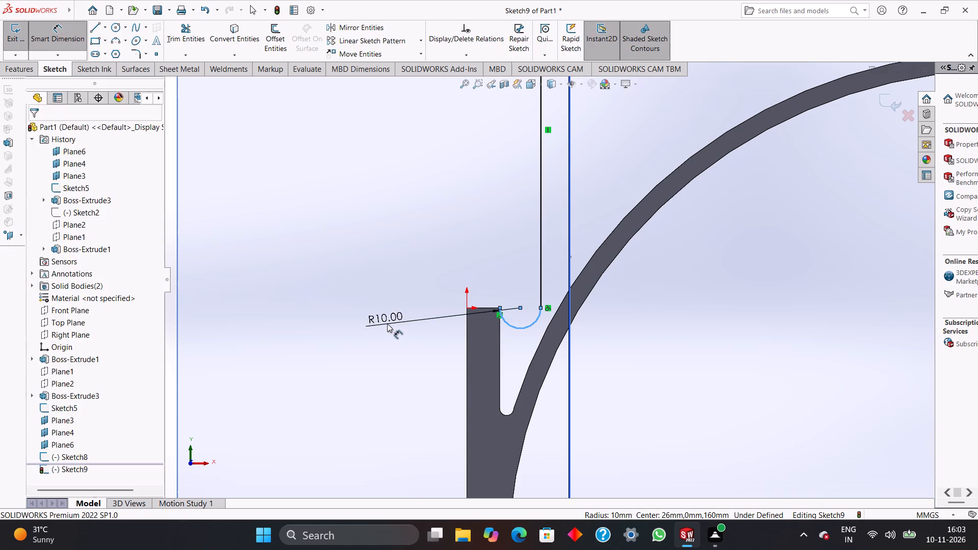
{"action": "type", "text": "15"}
{"action": "key", "text": "Return"}
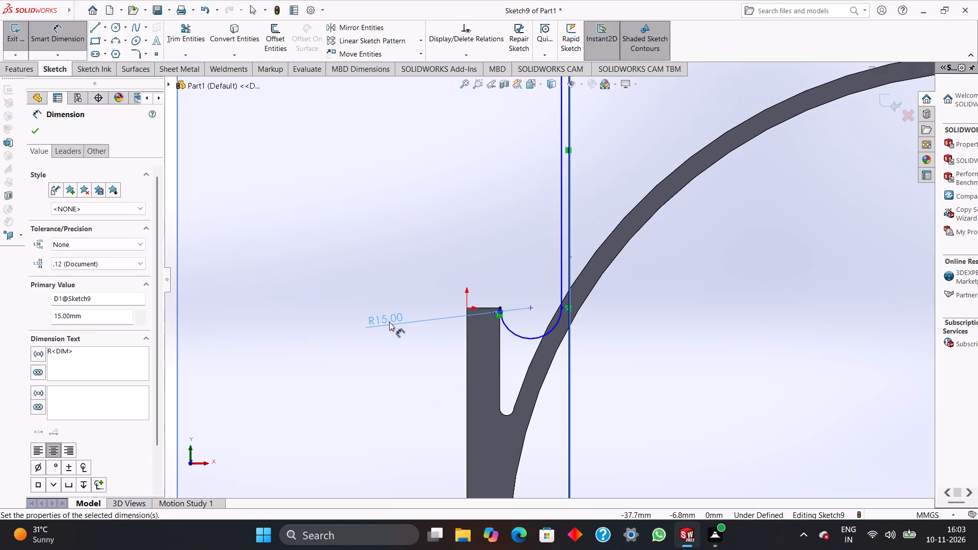
{"action": "left_click", "coordinate": [39, 133]}
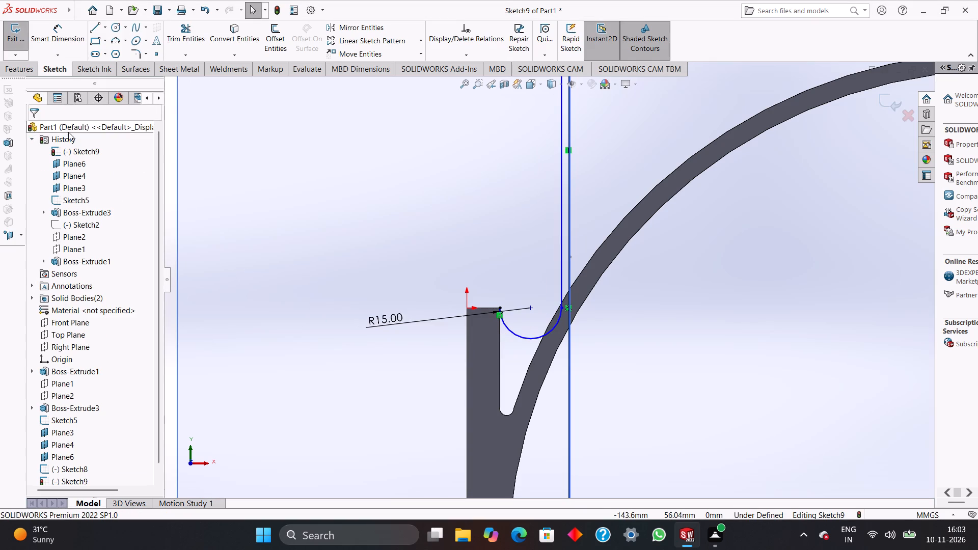
Add a tangent relation between the vertical line and the cylinder's outer circular edge.
{"action": "scroll", "coordinate": [544, 211], "scroll_direction": "up", "scroll_amount": 2}
{"action": "scroll", "coordinate": [595, 208], "scroll_direction": "up", "scroll_amount": 2}
{"action": "scroll", "coordinate": [572, 238], "scroll_direction": "down", "scroll_amount": 1}
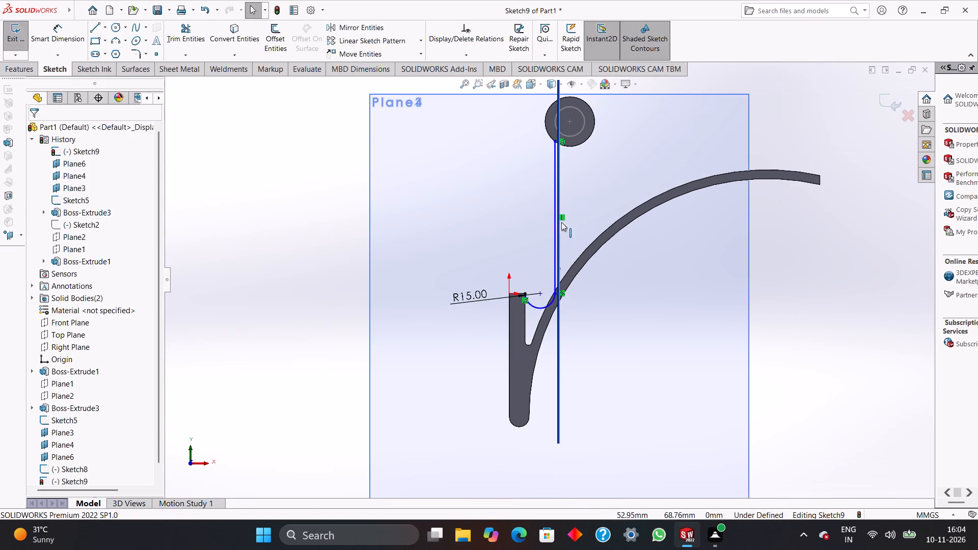
{"action": "scroll", "coordinate": [588, 172], "scroll_direction": "down", "scroll_amount": 2}
{"action": "scroll", "coordinate": [536, 113], "scroll_direction": "down", "scroll_amount": 3}
{"action": "scroll", "coordinate": [552, 188], "scroll_direction": "down", "scroll_amount": 2}
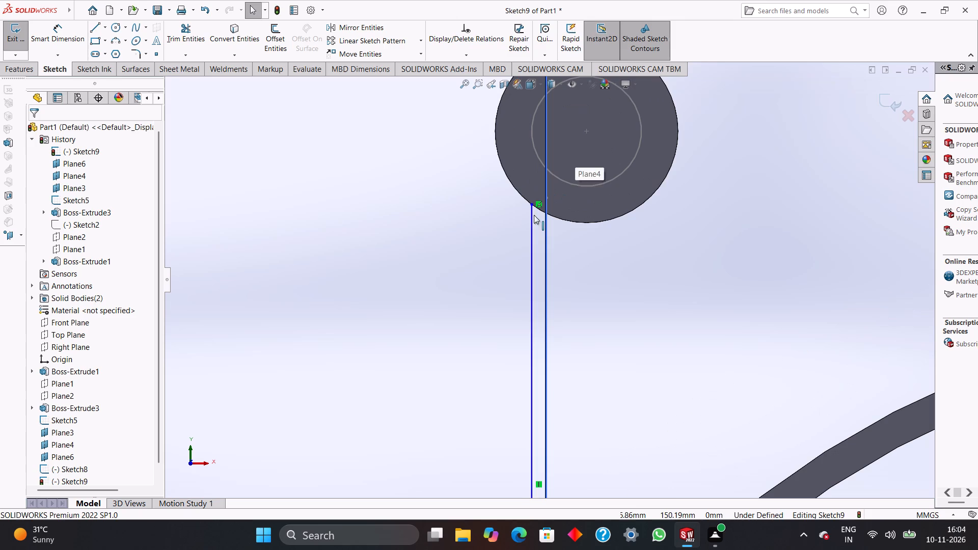
{"action": "left_click", "coordinate": [531, 217]}
{"action": "left_click", "coordinate": [466, 56]}
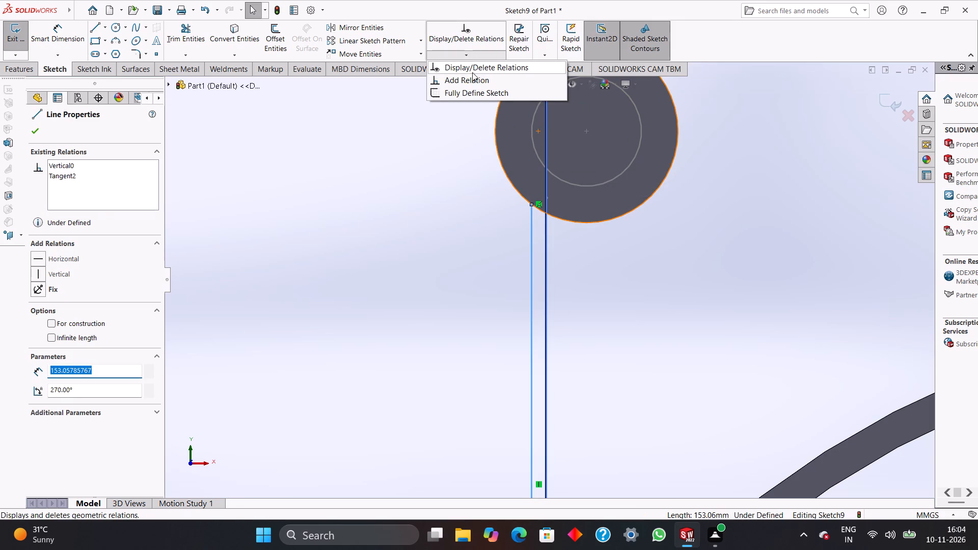
{"action": "left_click", "coordinate": [469, 75]}
{"action": "left_click", "coordinate": [499, 158]}
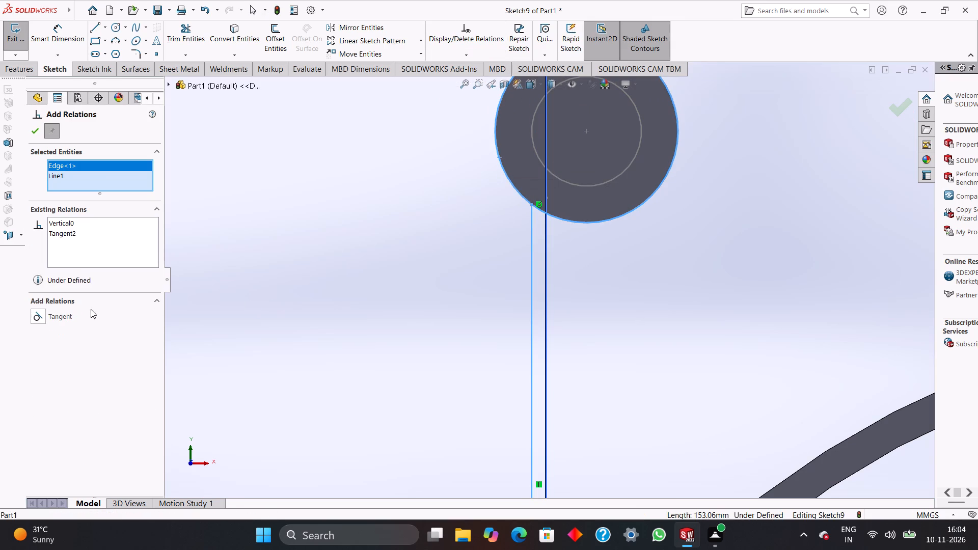
{"action": "left_click", "coordinate": [58, 320]}
{"action": "left_click", "coordinate": [38, 129]}
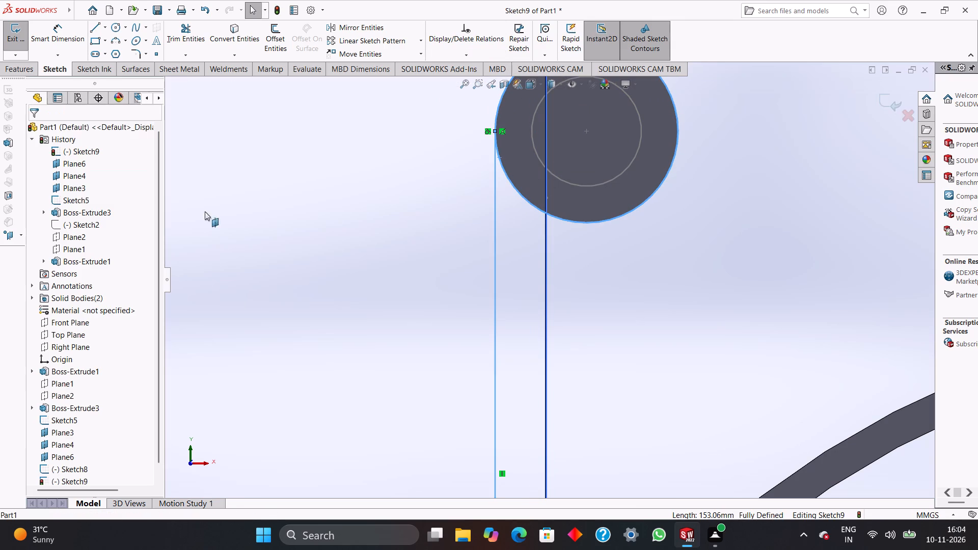
{"action": "scroll", "coordinate": [302, 221], "scroll_direction": "up", "scroll_amount": 9}
{"action": "scroll", "coordinate": [482, 376], "scroll_direction": "up", "scroll_amount": 2}
{"action": "scroll", "coordinate": [544, 397], "scroll_direction": "down", "scroll_amount": 3}
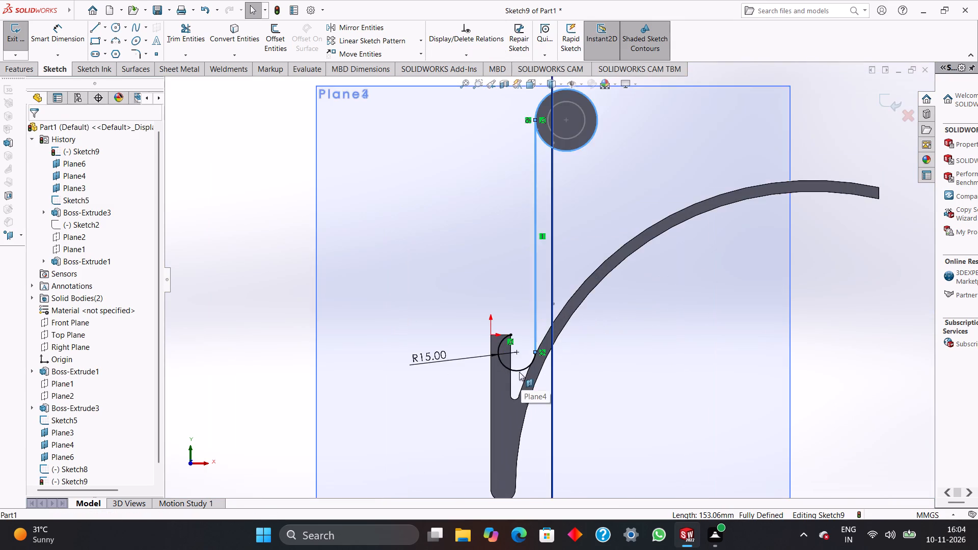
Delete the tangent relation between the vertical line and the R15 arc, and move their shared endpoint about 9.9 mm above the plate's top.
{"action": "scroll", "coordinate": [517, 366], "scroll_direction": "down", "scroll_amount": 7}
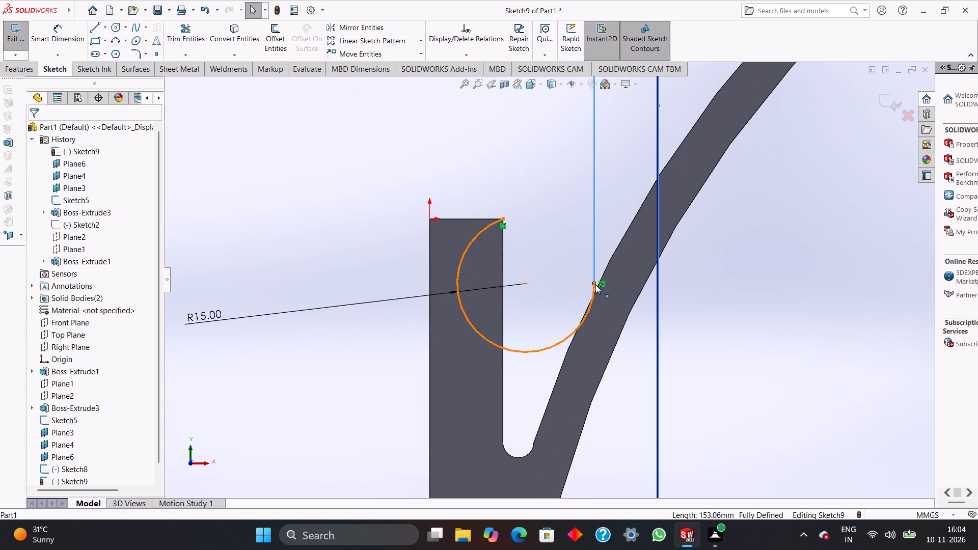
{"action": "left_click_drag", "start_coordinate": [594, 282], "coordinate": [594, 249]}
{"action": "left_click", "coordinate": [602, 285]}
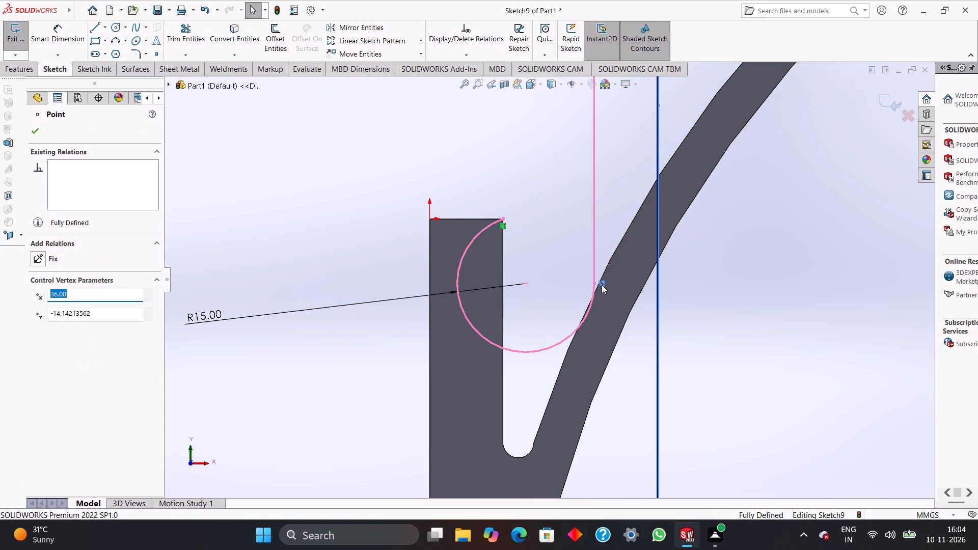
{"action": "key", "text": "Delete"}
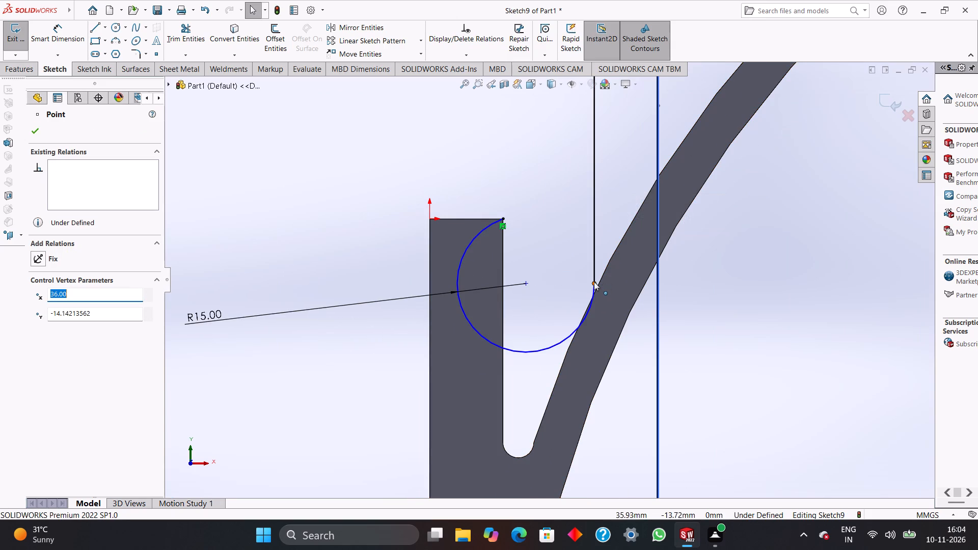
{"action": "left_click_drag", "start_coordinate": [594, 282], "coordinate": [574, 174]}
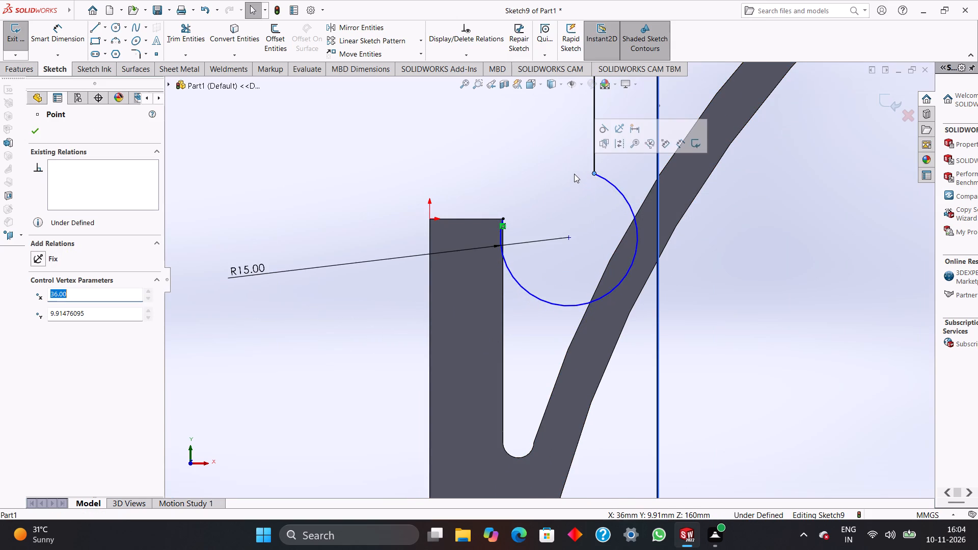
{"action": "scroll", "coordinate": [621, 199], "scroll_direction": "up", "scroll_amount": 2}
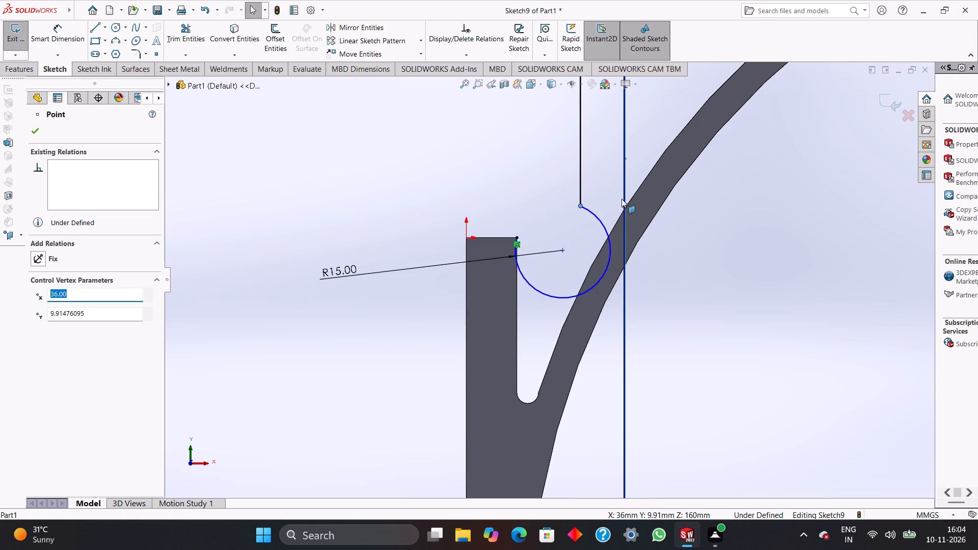
Delete the 15 mm radius arc together with its dimension.
{"action": "left_click", "coordinate": [593, 214]}
{"action": "key", "text": "Delete"}
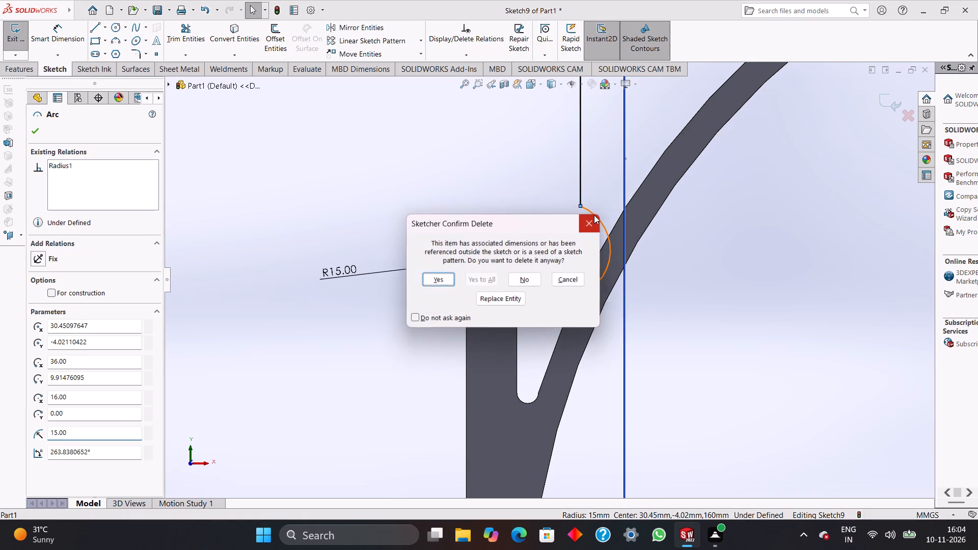
{"action": "left_click", "coordinate": [444, 278]}
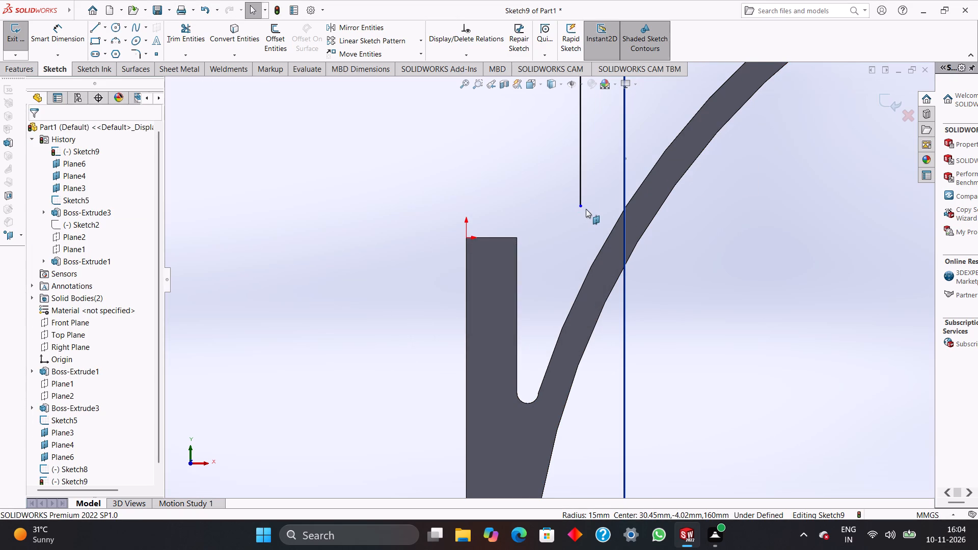
Move the vertical line's lower endpoint level with the plate's top edge, at Y 0.
{"action": "left_click_drag", "start_coordinate": [581, 205], "coordinate": [590, 239]}
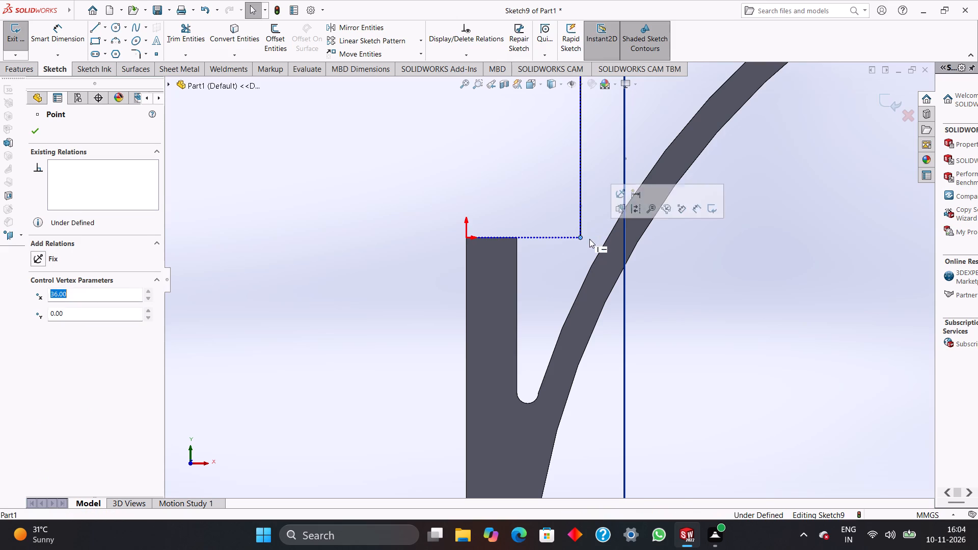
{"action": "left_click", "coordinate": [391, 199]}
Draw a horizontal line about 20 mm long from the plate's top inner corner to the vertical line's lower end.
{"action": "left_click", "coordinate": [115, 28]}
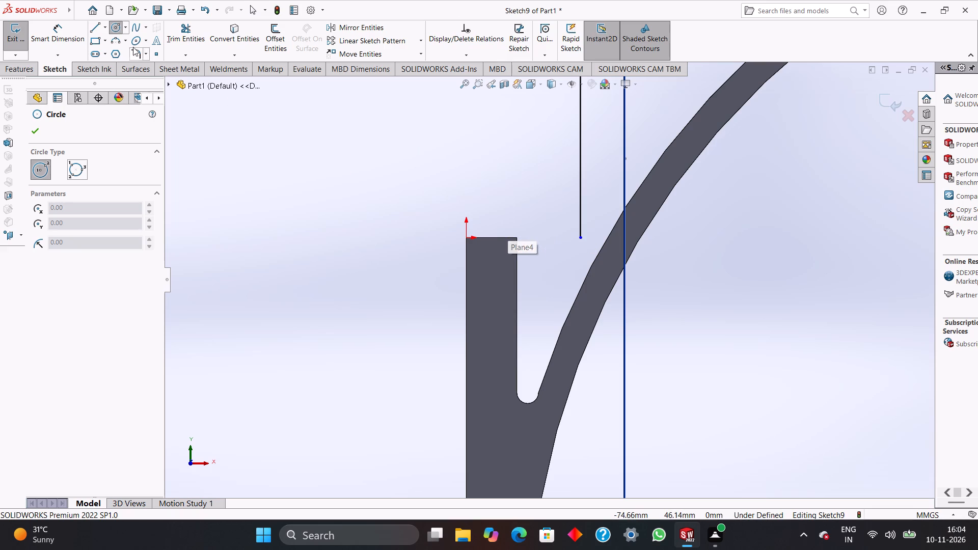
{"action": "left_click", "coordinate": [96, 29]}
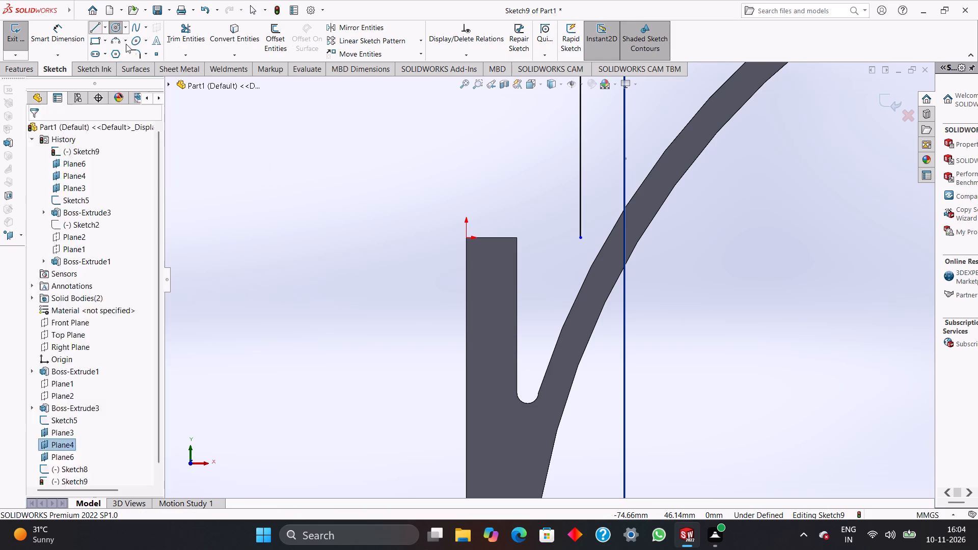
{"action": "left_click", "coordinate": [515, 238]}
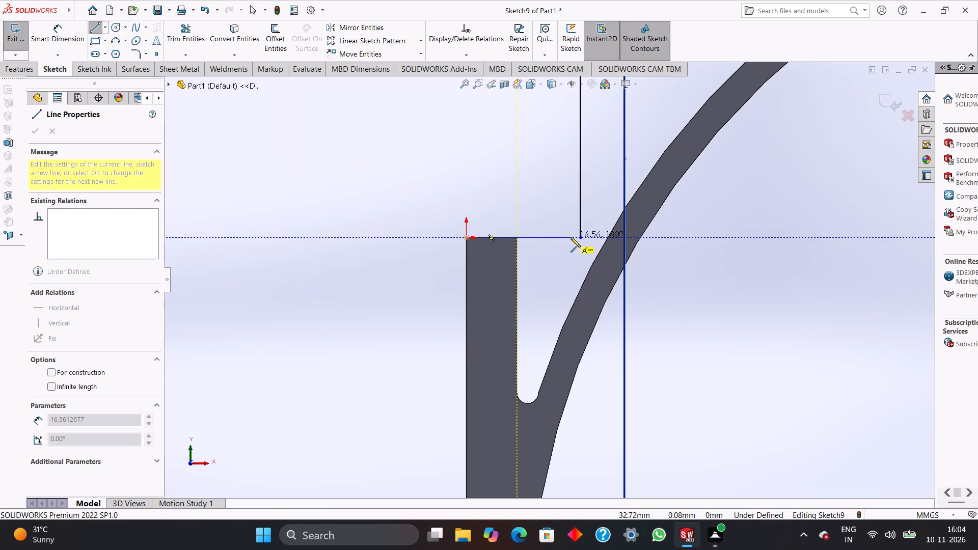
{"action": "left_click", "coordinate": [579, 237]}
{"action": "right_click", "coordinate": [579, 237]}
{"action": "left_click", "coordinate": [588, 241]}
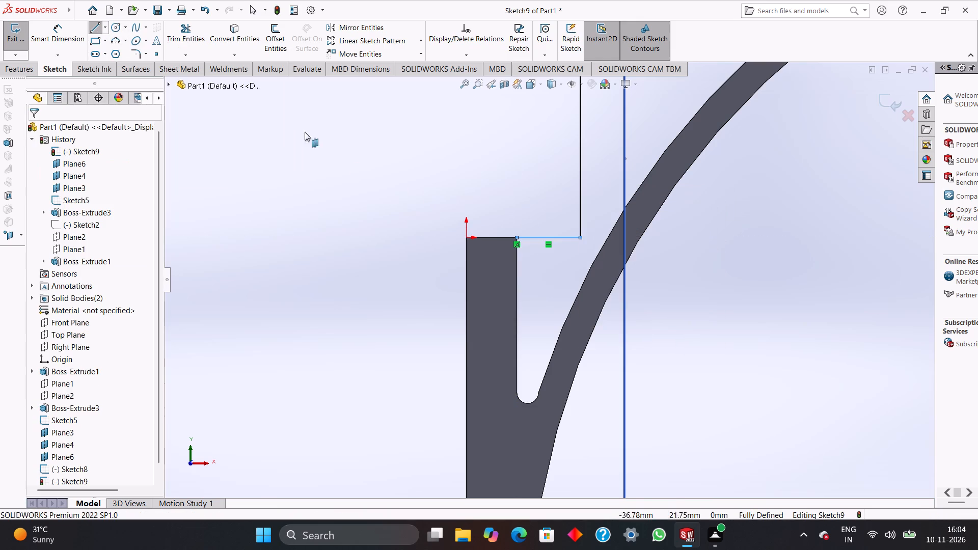
Draw a circle of 10 mm radius centred on the horizontal line's midpoint and passing through the vertical line's lower end.
{"action": "left_click", "coordinate": [119, 31]}
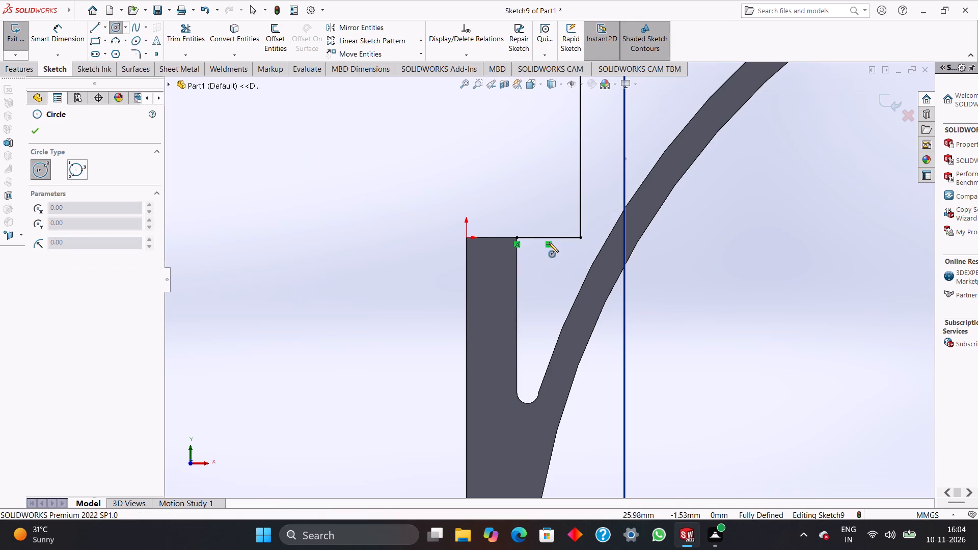
{"action": "left_click", "coordinate": [550, 238]}
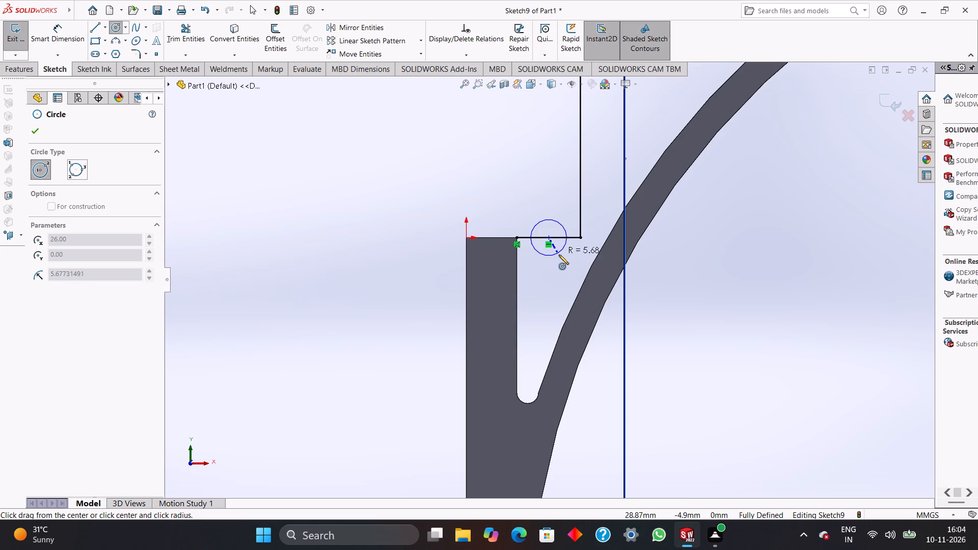
{"action": "left_click", "coordinate": [580, 235]}
{"action": "right_click", "coordinate": [580, 235]}
{"action": "left_click", "coordinate": [600, 243]}
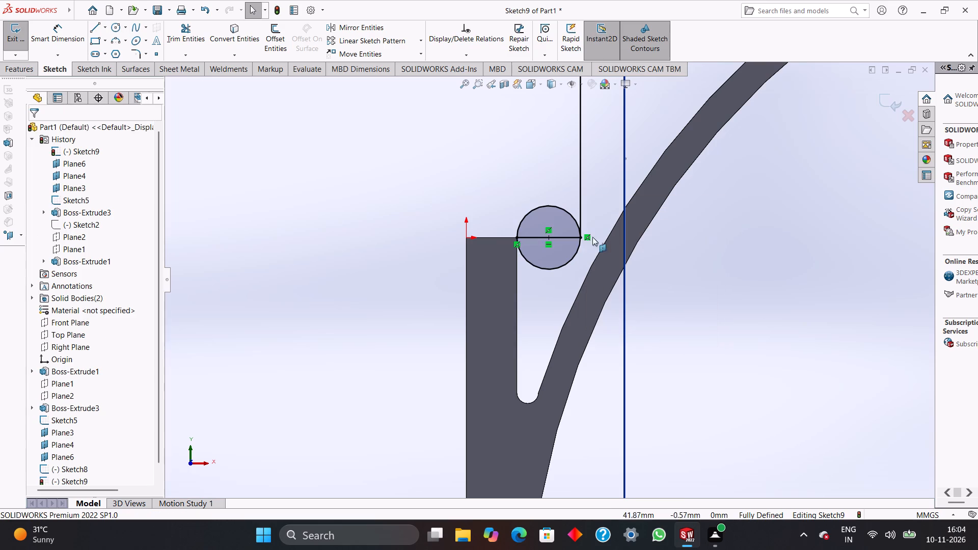
Power trim the circle's upper half and the horizontal line, keeping only the lower semicircle.
{"action": "left_click", "coordinate": [178, 41]}
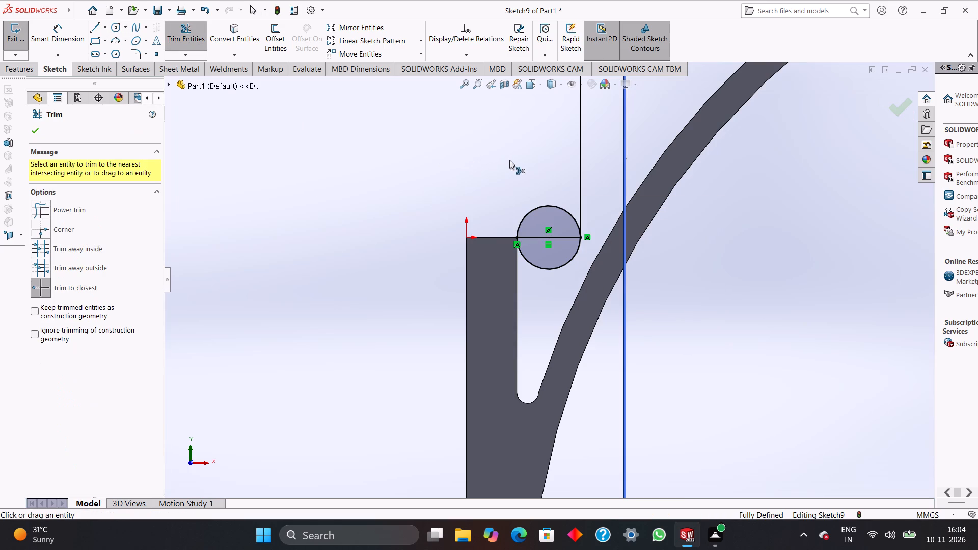
{"action": "left_click_drag", "start_coordinate": [521, 166], "coordinate": [543, 217]}
{"action": "left_click_drag", "start_coordinate": [545, 192], "coordinate": [557, 228]}
{"action": "left_click", "coordinate": [79, 209]}
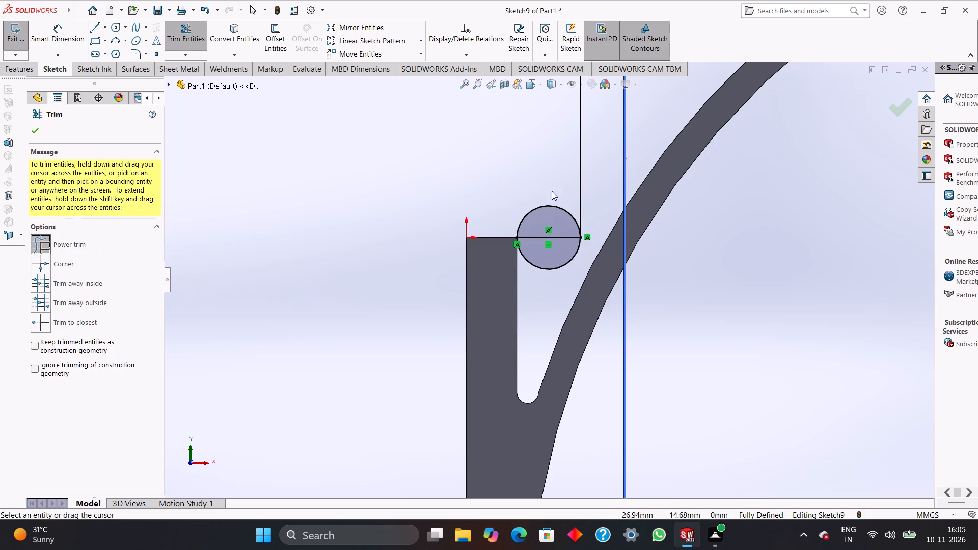
{"action": "left_click_drag", "start_coordinate": [552, 191], "coordinate": [549, 244]}
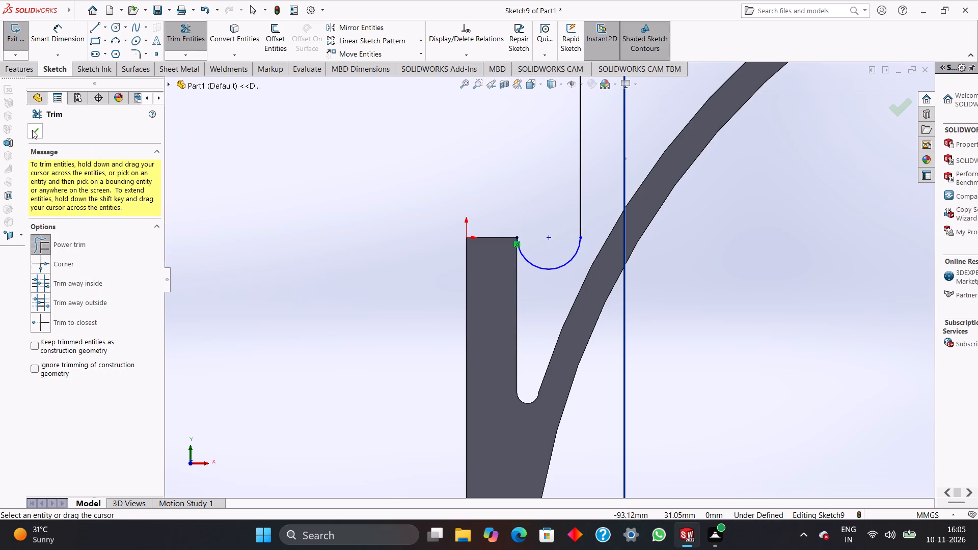
{"action": "left_click", "coordinate": [32, 130]}
Convert the plate's inner vertical edge, the rounded slot bottom and the curved arm's upper edge into sketch entities.
{"action": "scroll", "coordinate": [579, 222], "scroll_direction": "up", "scroll_amount": 1}
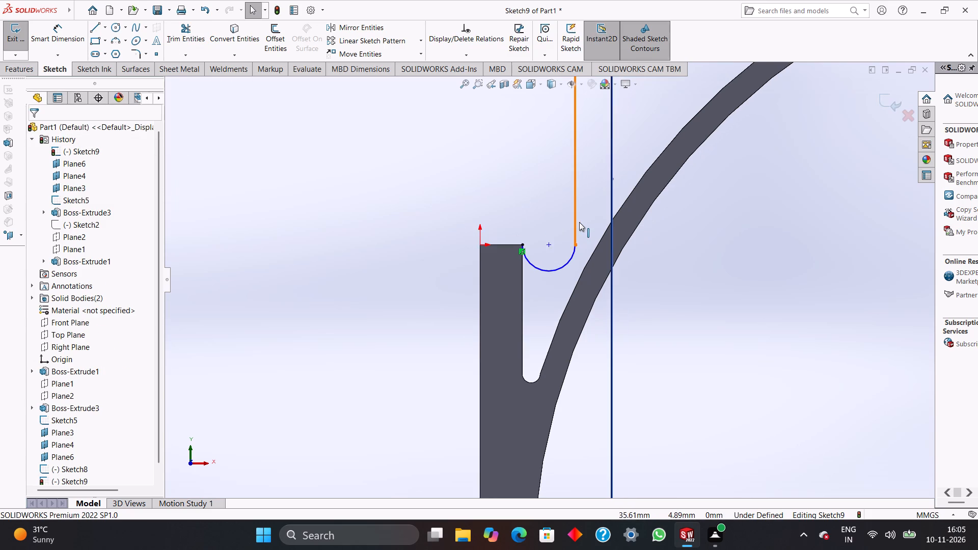
{"action": "scroll", "coordinate": [579, 222], "scroll_direction": "up", "scroll_amount": 3}
{"action": "scroll", "coordinate": [542, 252], "scroll_direction": "down", "scroll_amount": 12}
{"action": "scroll", "coordinate": [525, 270], "scroll_direction": "up", "scroll_amount": 18}
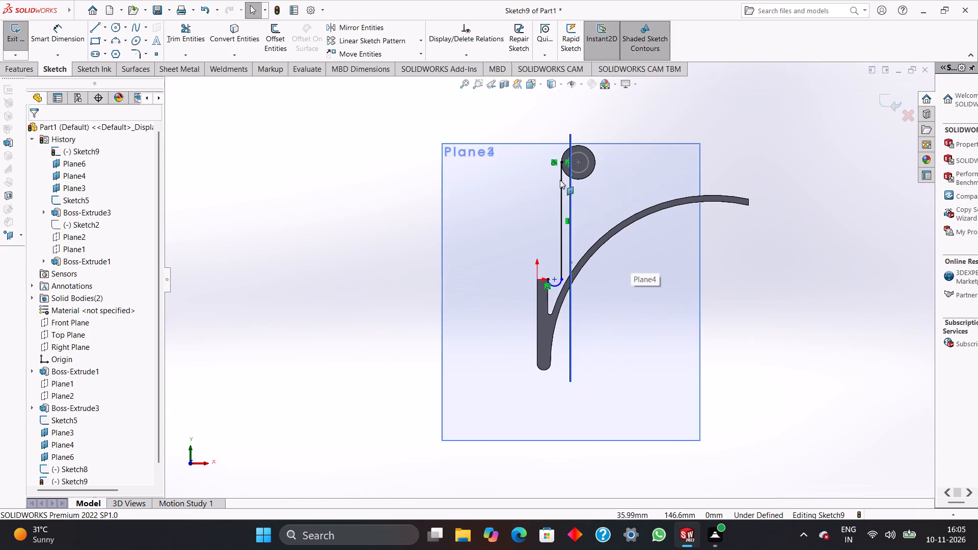
{"action": "scroll", "coordinate": [571, 169], "scroll_direction": "down", "scroll_amount": 3}
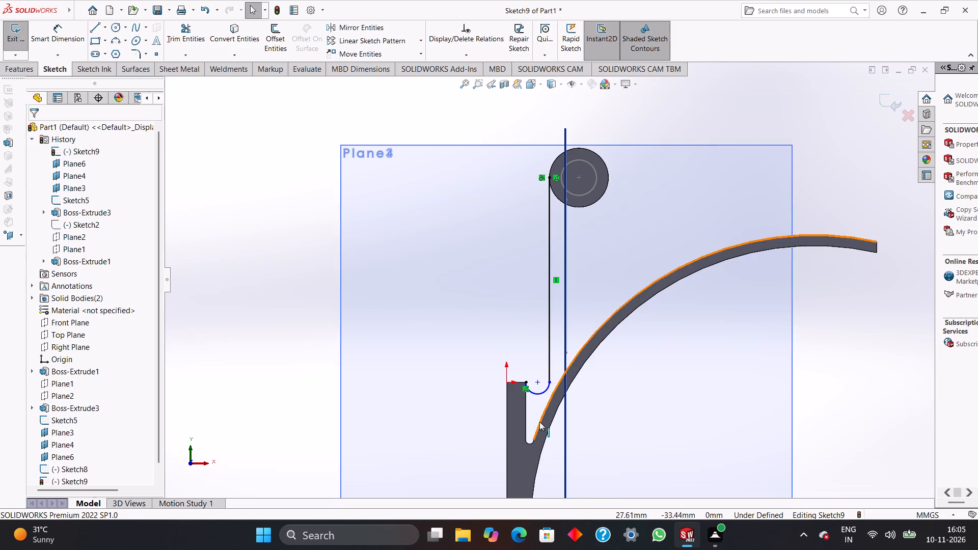
{"action": "scroll", "coordinate": [540, 422], "scroll_direction": "down", "scroll_amount": 2}
{"action": "scroll", "coordinate": [536, 380], "scroll_direction": "up", "scroll_amount": 1}
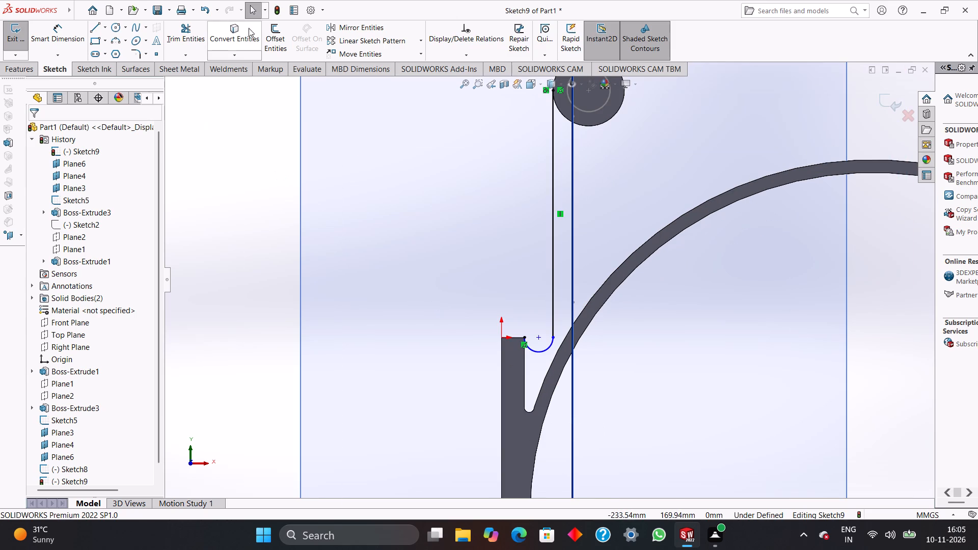
{"action": "left_click", "coordinate": [235, 38]}
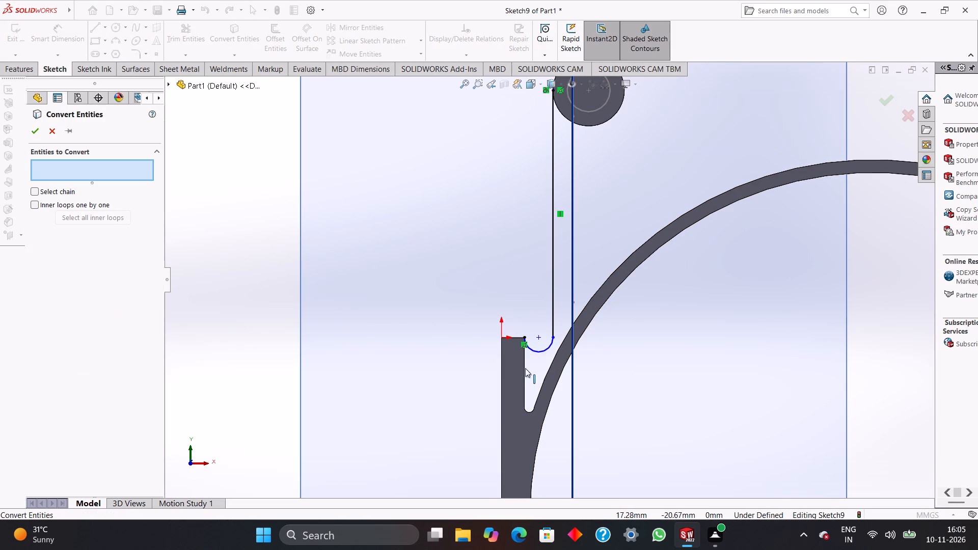
{"action": "left_click", "coordinate": [524, 369]}
{"action": "left_click", "coordinate": [530, 411]}
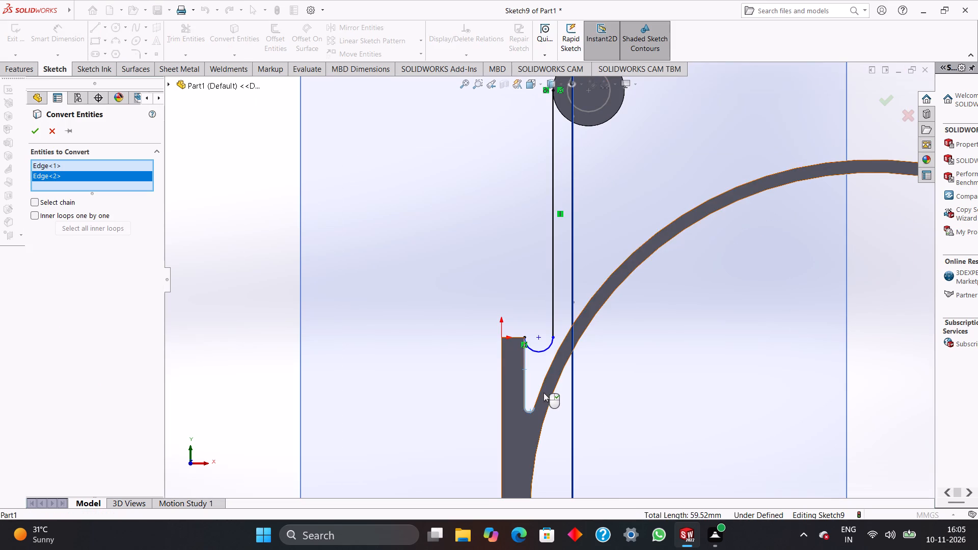
{"action": "left_click", "coordinate": [542, 389]}
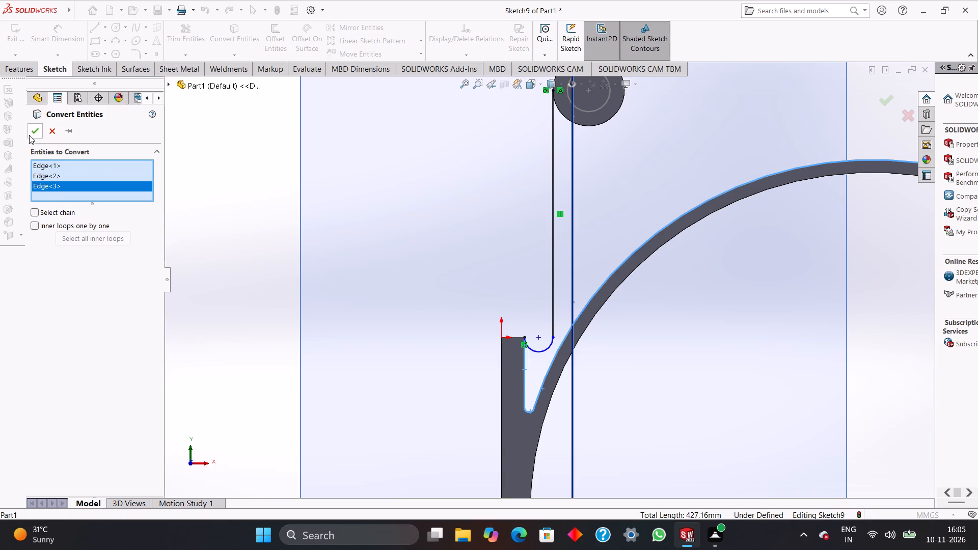
{"action": "left_click", "coordinate": [31, 133]}
{"action": "left_click", "coordinate": [222, 212]}
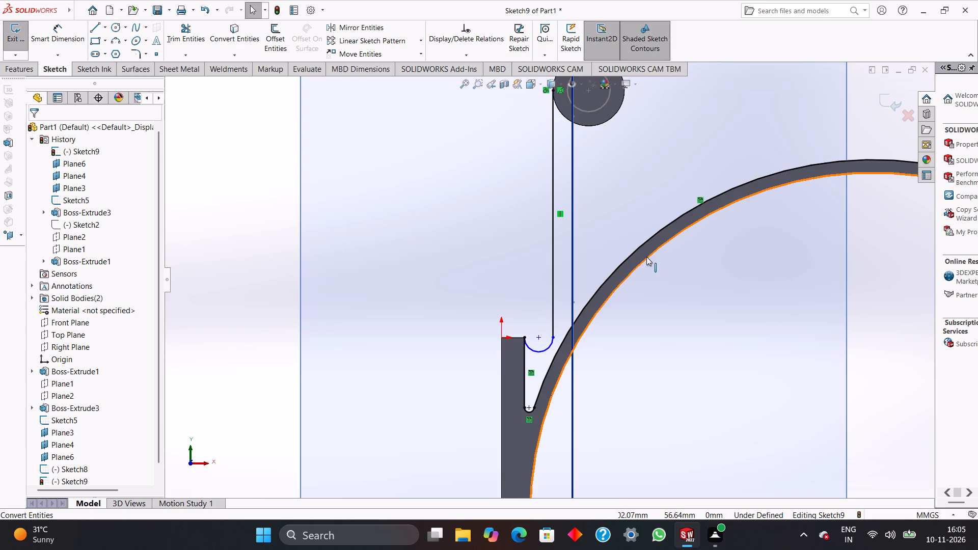
Examine the hook path and converted edges in 3D against the cylinder, plate and curved arm.
{"action": "scroll", "coordinate": [600, 235], "scroll_direction": "up", "scroll_amount": 3}
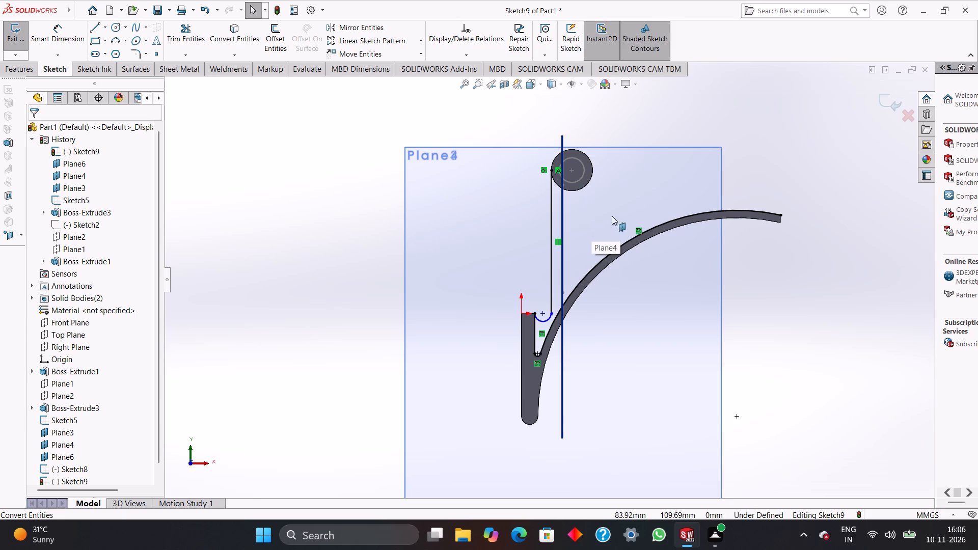
{"action": "scroll", "coordinate": [721, 193], "scroll_direction": "up", "scroll_amount": 2}
{"action": "middle_click_drag", "start_coordinate": [704, 281], "coordinate": [701, 284]}
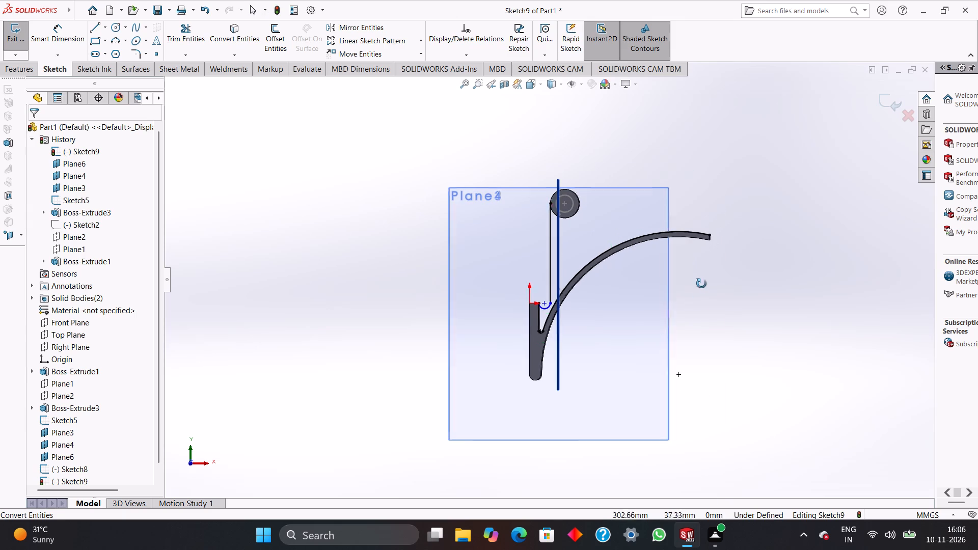
{"action": "middle_click_drag", "start_coordinate": [701, 284], "coordinate": [689, 337]}
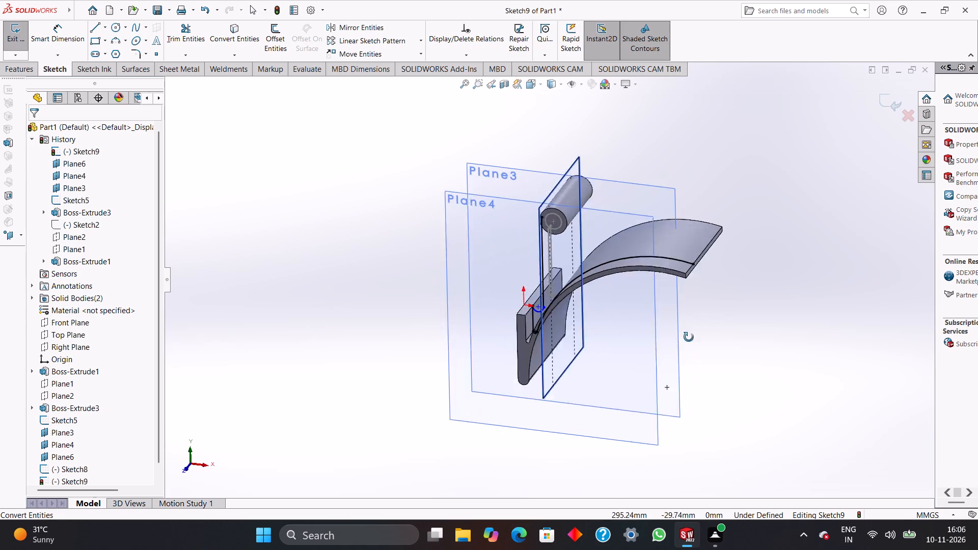
{"action": "middle_click_drag", "start_coordinate": [689, 337], "coordinate": [723, 313]}
{"action": "scroll", "coordinate": [592, 238], "scroll_direction": "down", "scroll_amount": 2}
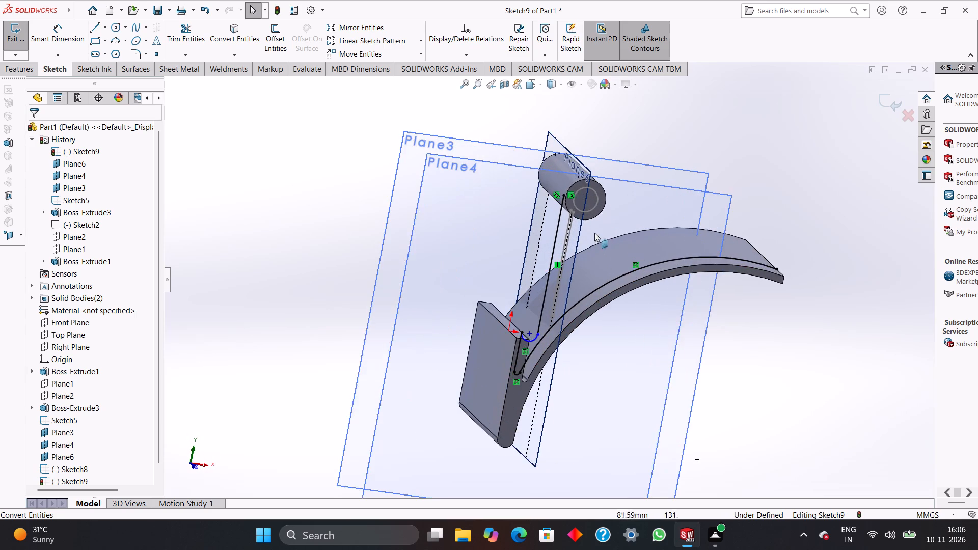
{"action": "scroll", "coordinate": [613, 188], "scroll_direction": "down", "scroll_amount": 2}
{"action": "middle_click_drag", "start_coordinate": [633, 215], "coordinate": [605, 190]}
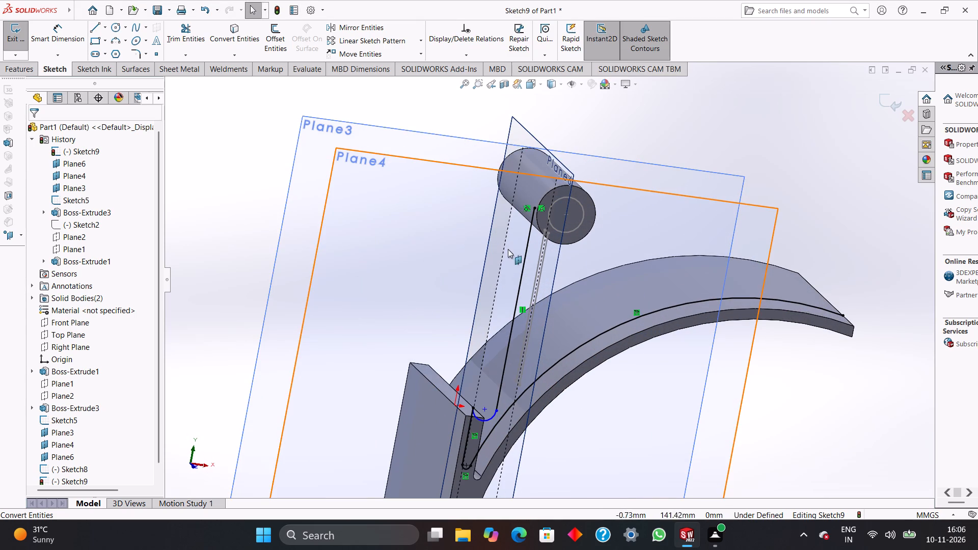
Exit the path sketch, keeping its changes.
{"action": "left_click", "coordinate": [878, 95]}
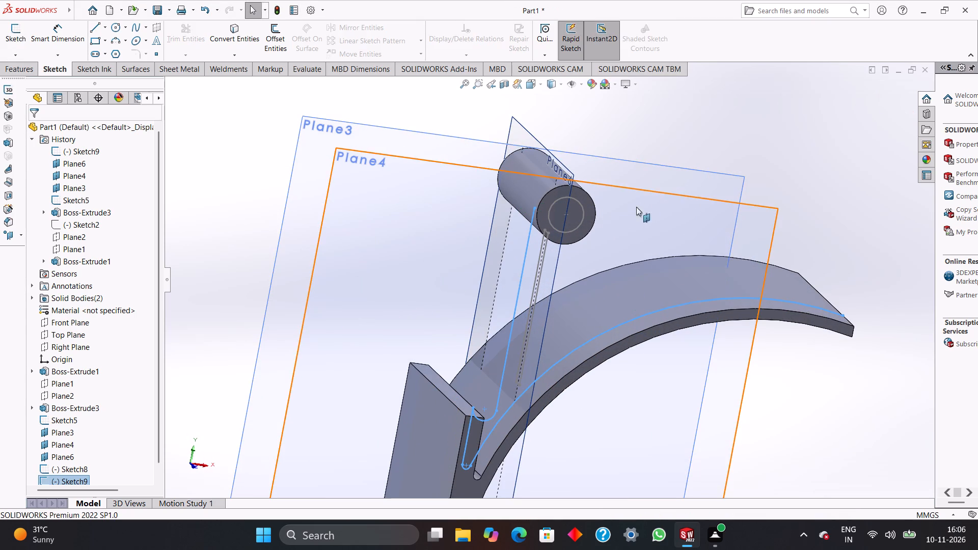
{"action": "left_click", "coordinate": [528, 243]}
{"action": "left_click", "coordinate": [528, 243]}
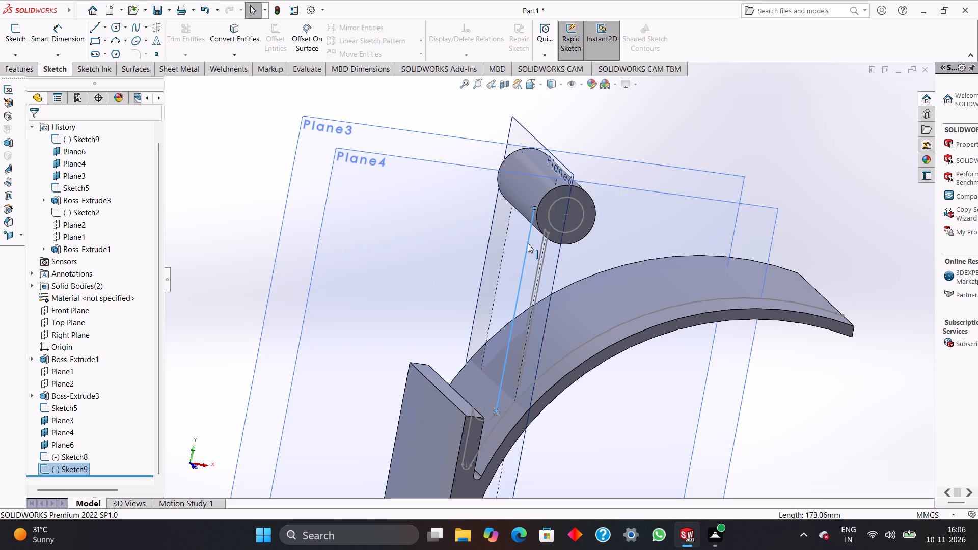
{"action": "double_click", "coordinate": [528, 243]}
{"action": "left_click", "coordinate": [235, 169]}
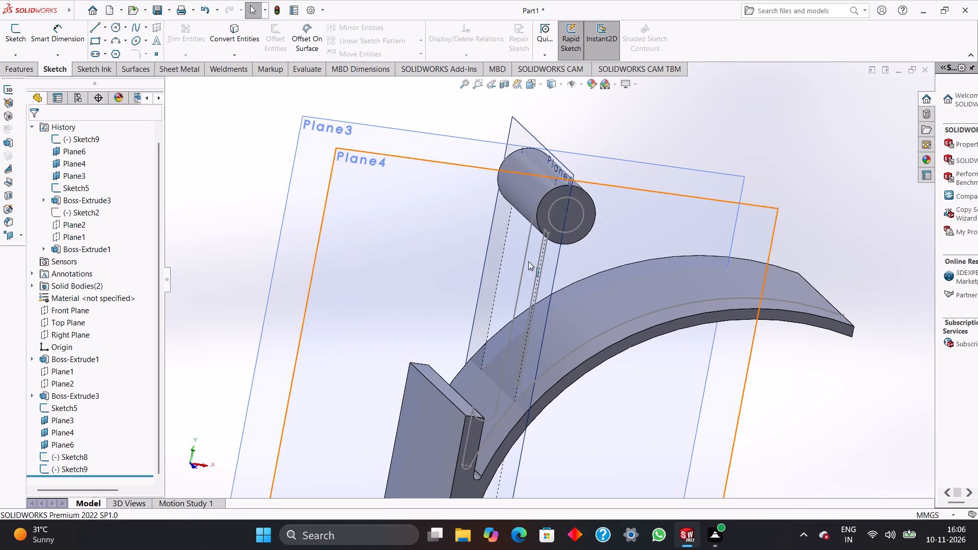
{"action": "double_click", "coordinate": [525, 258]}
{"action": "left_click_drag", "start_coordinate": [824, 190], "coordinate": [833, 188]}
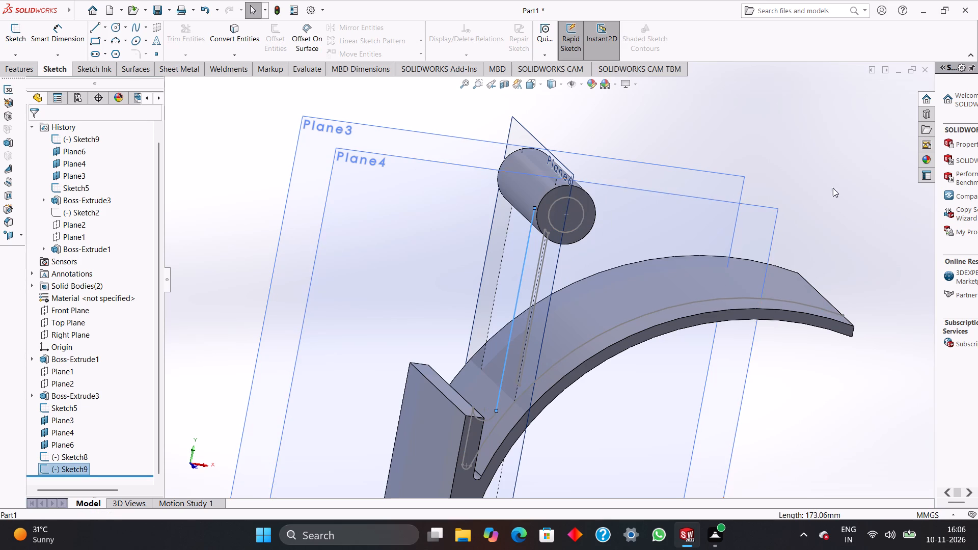
Reopen Sketch9 and convert the cylinder's outer circular edge into a sketch entity.
{"action": "left_click_drag", "start_coordinate": [833, 188], "coordinate": [833, 188]}
{"action": "double_click", "coordinate": [814, 304]}
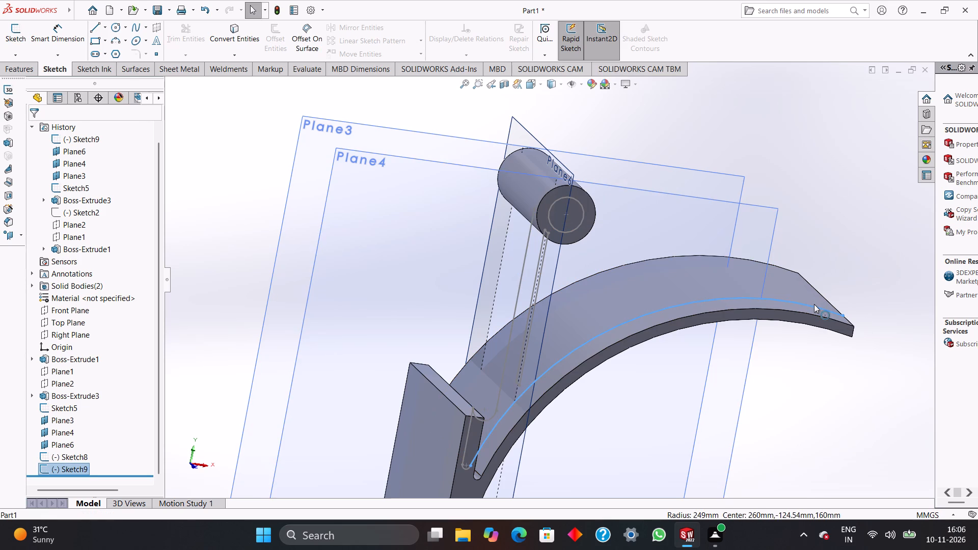
{"action": "left_click", "coordinate": [69, 467]}
{"action": "left_click", "coordinate": [76, 437]}
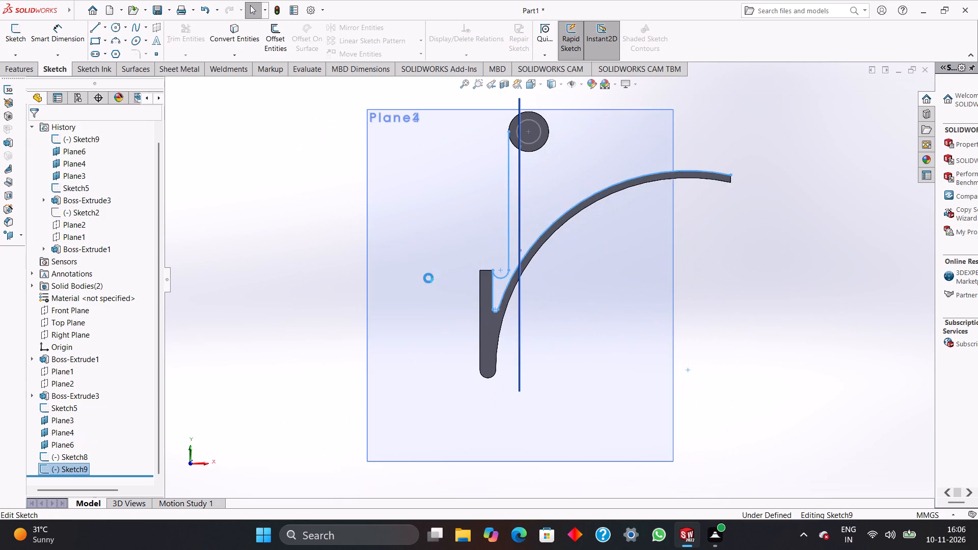
{"action": "scroll", "coordinate": [537, 177], "scroll_direction": "up", "scroll_amount": 1}
{"action": "scroll", "coordinate": [541, 156], "scroll_direction": "down", "scroll_amount": 2}
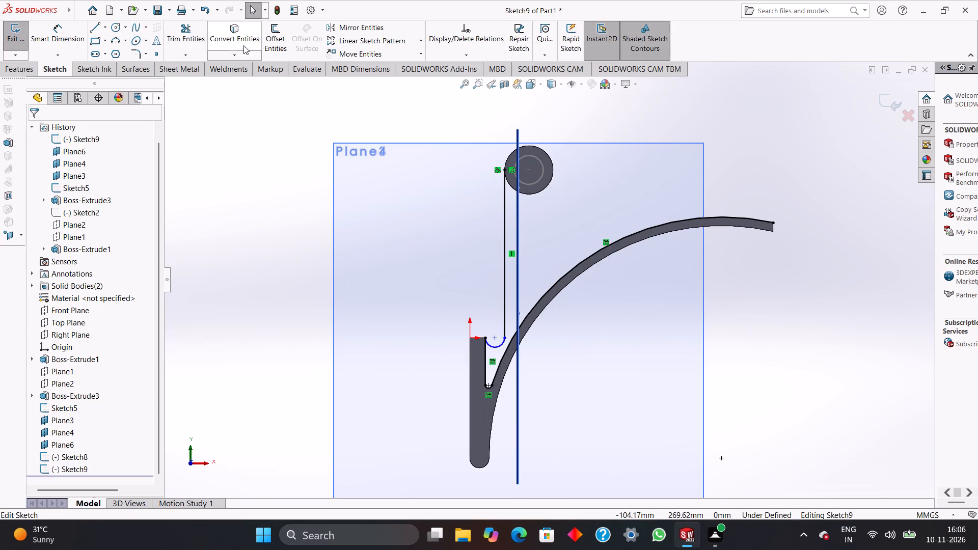
{"action": "left_click", "coordinate": [226, 38]}
{"action": "left_click", "coordinate": [536, 193]}
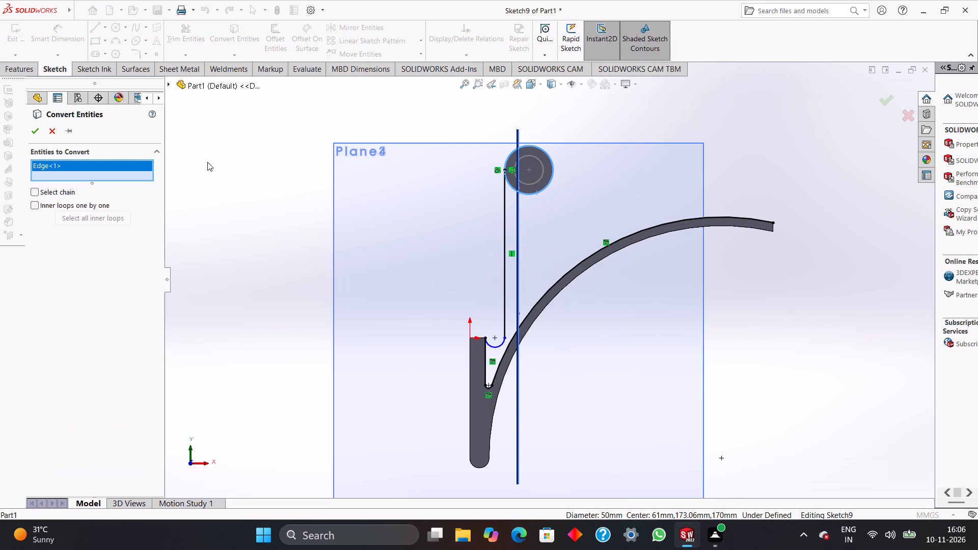
{"action": "left_click", "coordinate": [35, 130]}
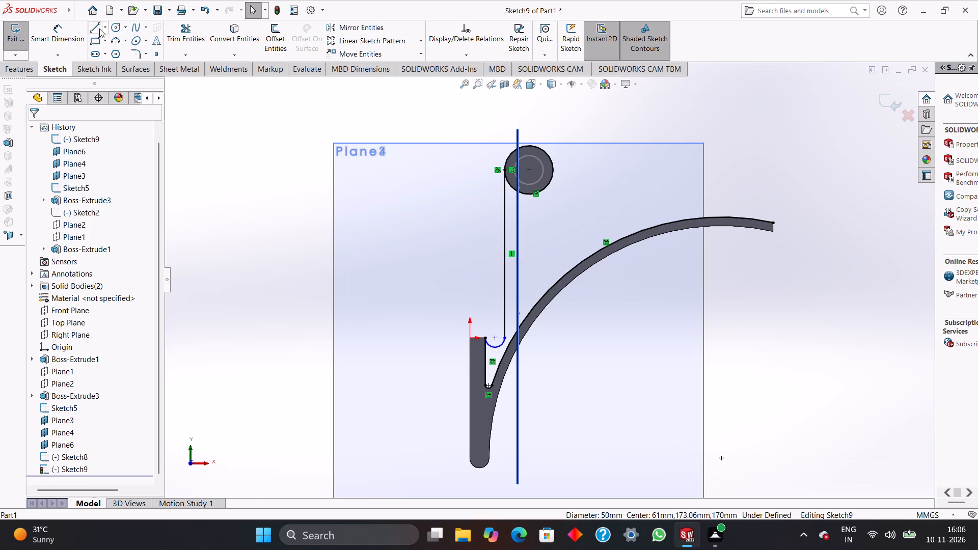
Draw stepped lines from the circle's top: about 49 mm across, 16 down, 78 across, 8 up, 20 across, 8 down, 105 across, down to the arm's tip.
{"action": "left_click", "coordinate": [97, 30]}
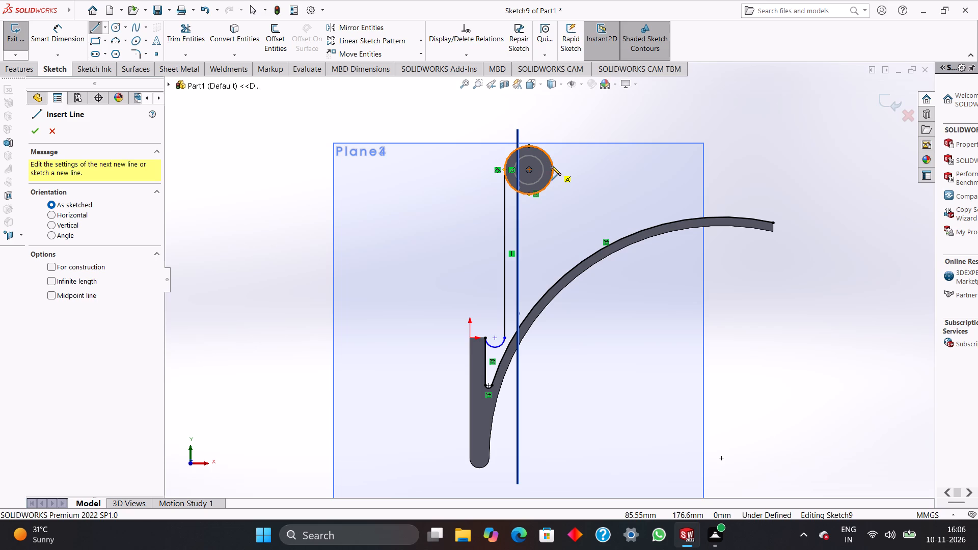
{"action": "left_click", "coordinate": [529, 147]}
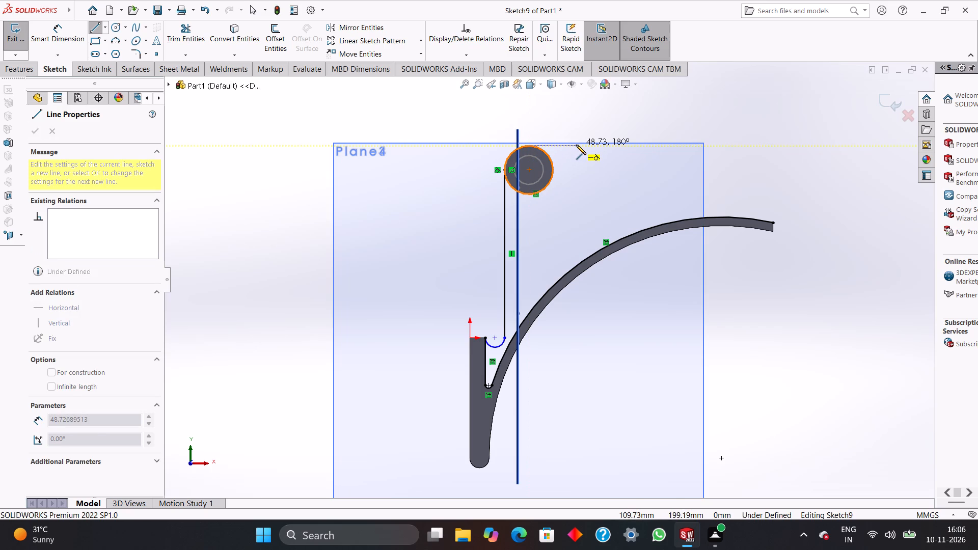
{"action": "left_click", "coordinate": [576, 145]}
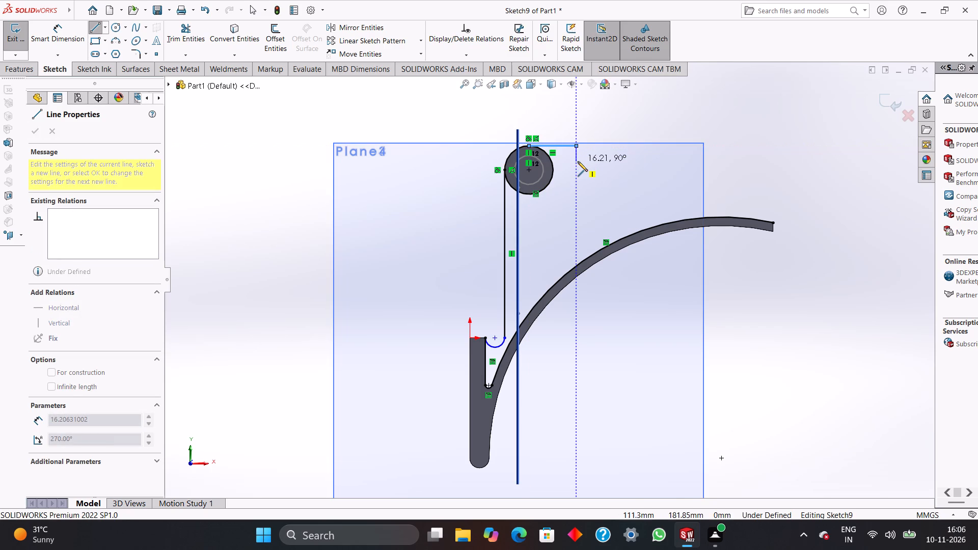
{"action": "left_click", "coordinate": [578, 161]}
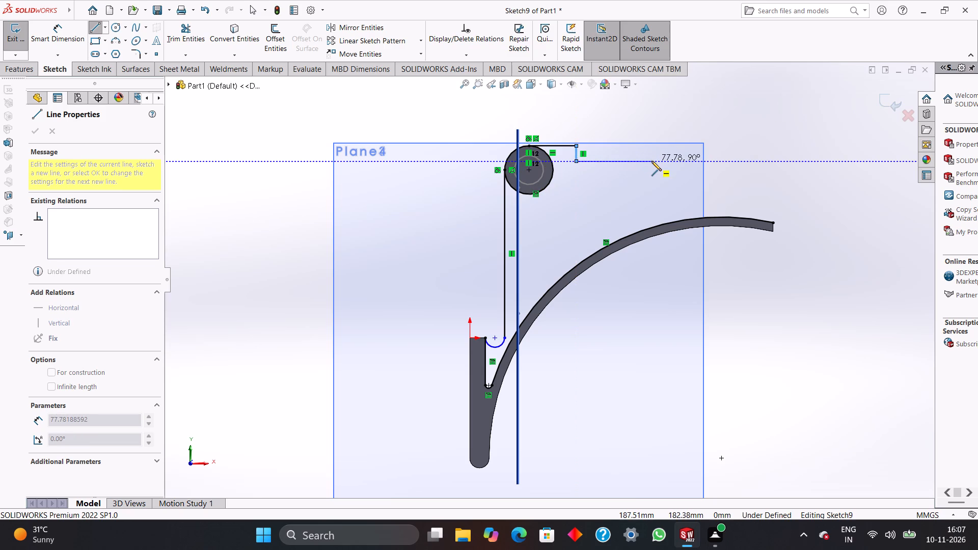
{"action": "left_click", "coordinate": [651, 161]}
{"action": "left_click", "coordinate": [653, 152]}
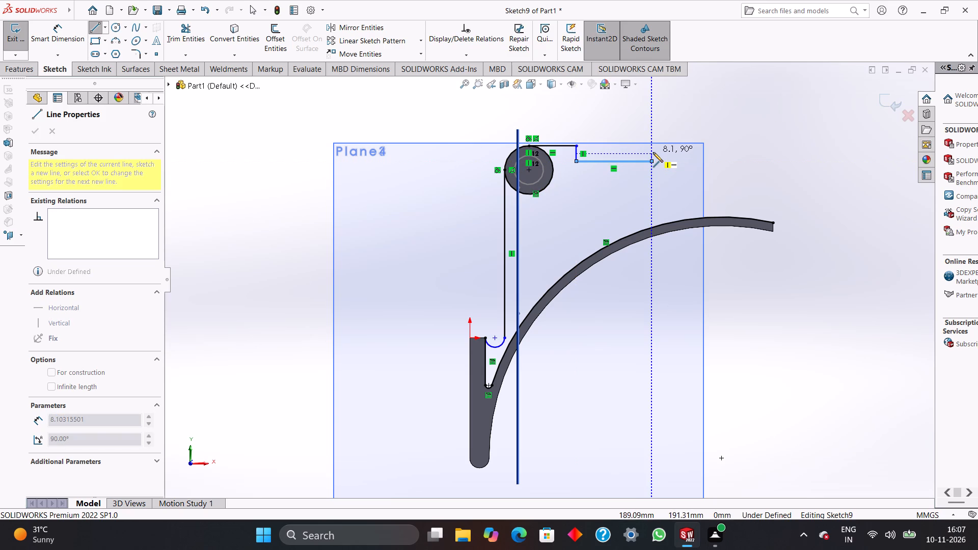
{"action": "left_click", "coordinate": [671, 151]}
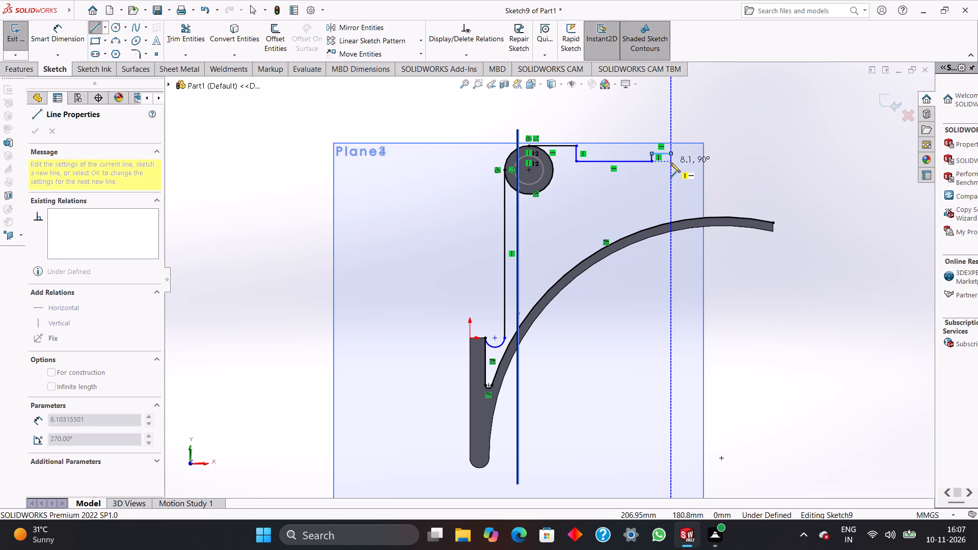
{"action": "left_click", "coordinate": [670, 162]}
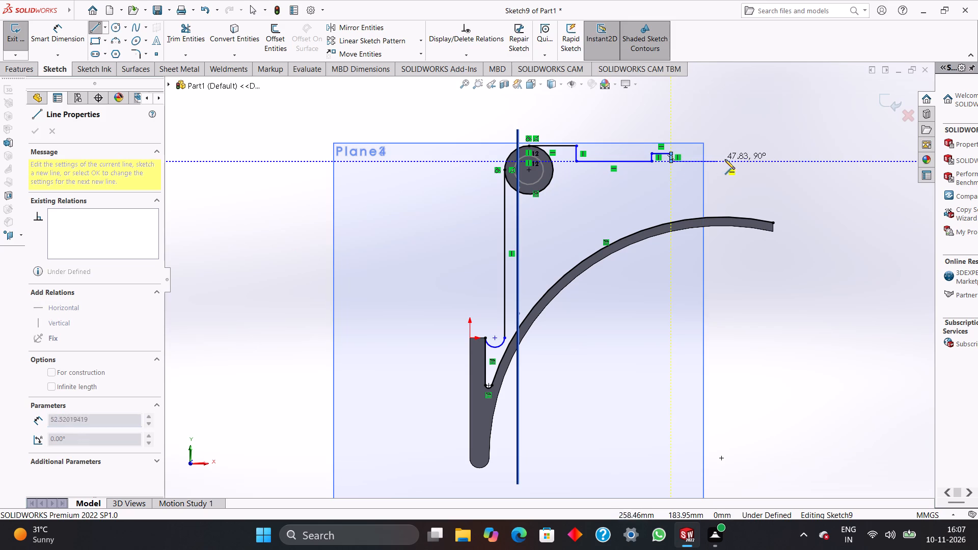
{"action": "left_click", "coordinate": [773, 163]}
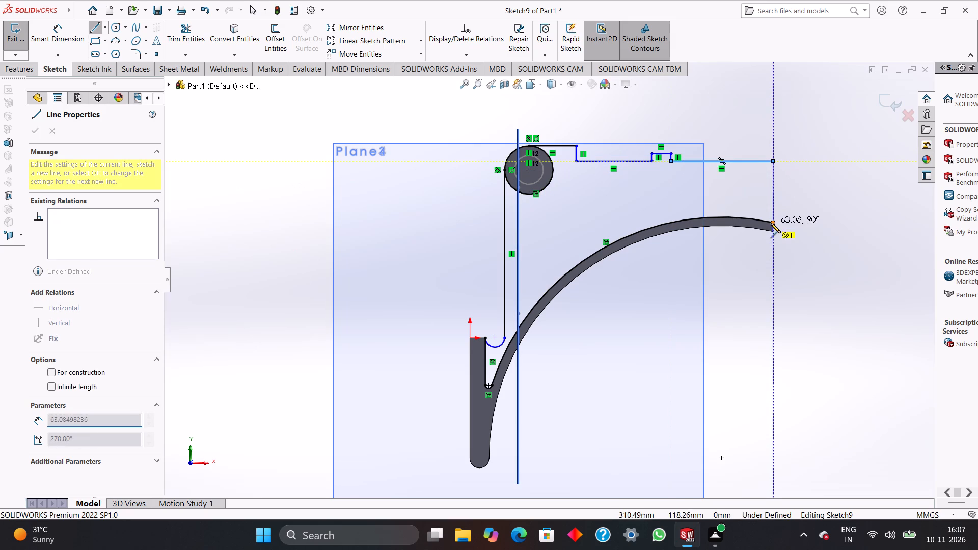
{"action": "left_click", "coordinate": [773, 223]}
{"action": "right_click", "coordinate": [773, 223]}
{"action": "left_click", "coordinate": [782, 227]}
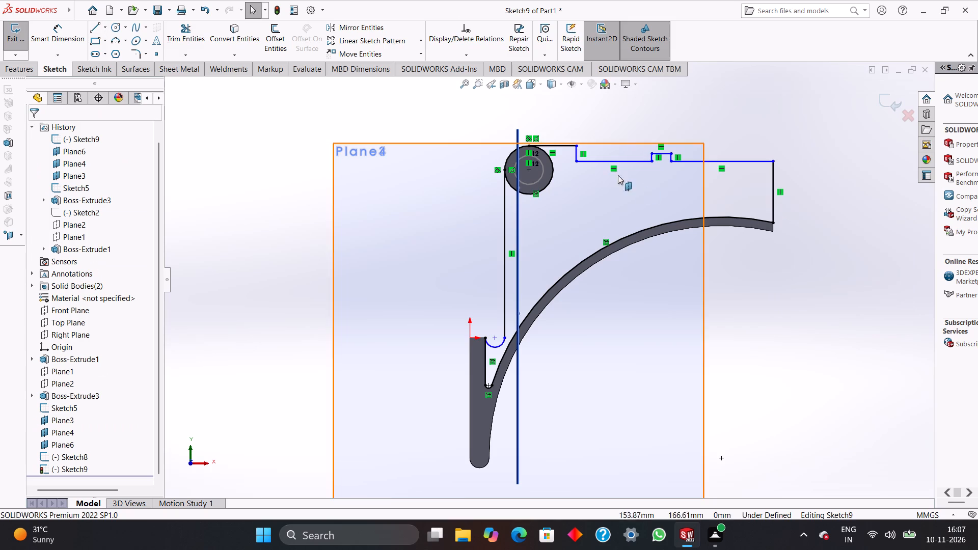
Dimension the horizontal distance from the long vertical line's upper end to the outline's first corner as 55 mm.
{"action": "scroll", "coordinate": [604, 166], "scroll_direction": "down", "scroll_amount": 1}
{"action": "left_click", "coordinate": [62, 43]}
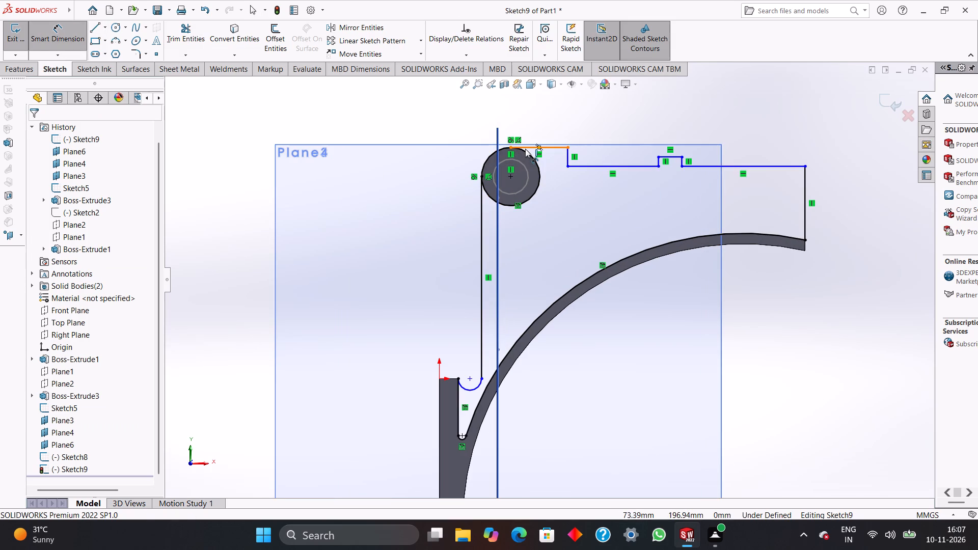
{"action": "left_click", "coordinate": [482, 176]}
{"action": "left_click", "coordinate": [565, 147]}
{"action": "left_click", "coordinate": [533, 121]}
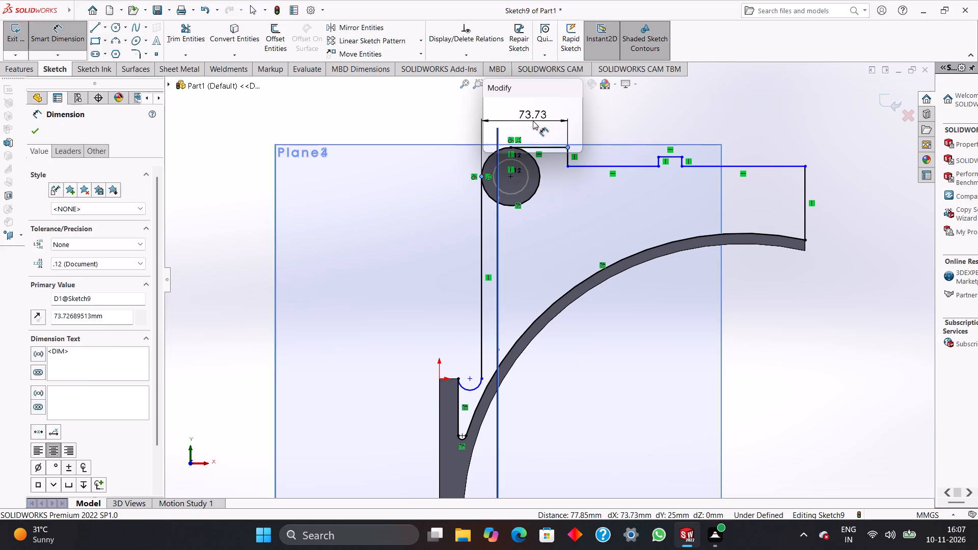
{"action": "type", "text": "55"}
{"action": "key", "text": "Return"}
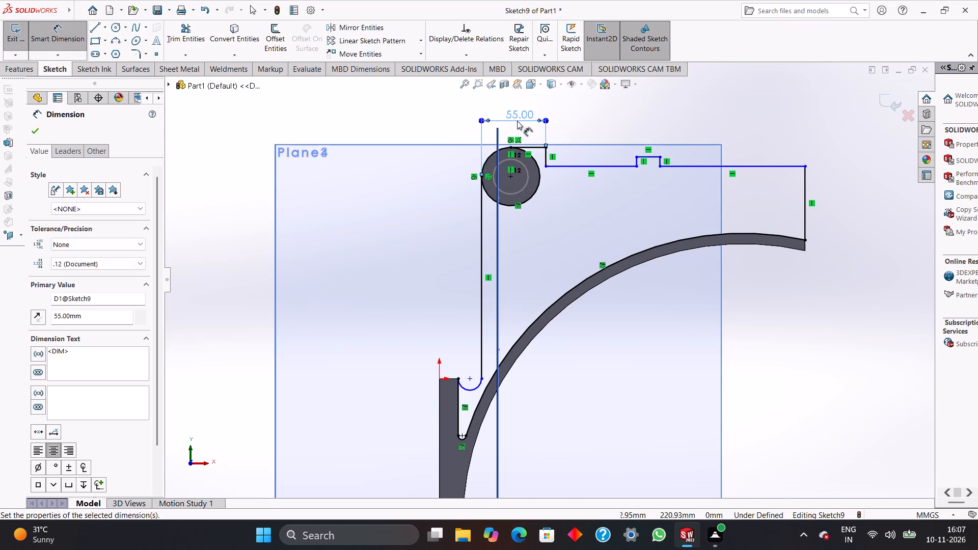
{"action": "left_click_drag", "start_coordinate": [28, 132], "coordinate": [32, 133]}
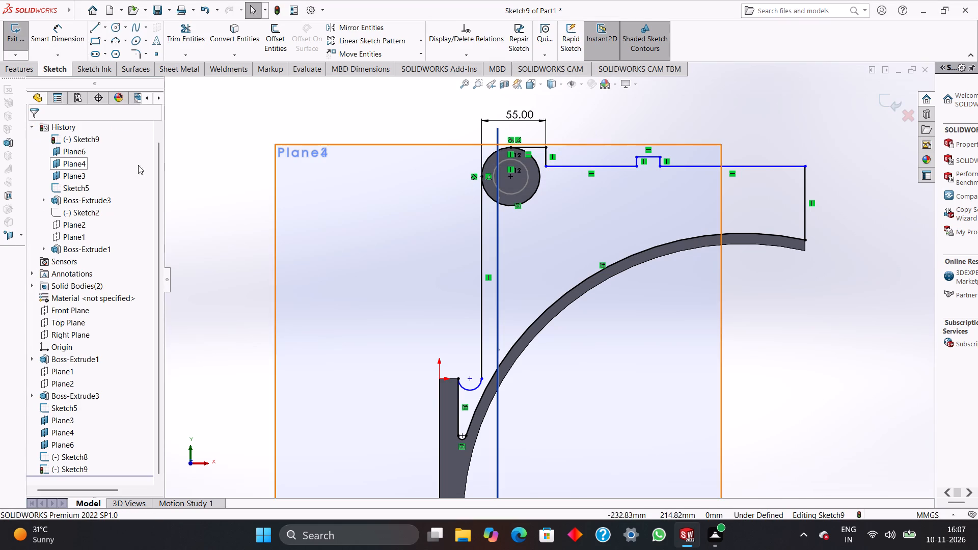
Dimension the short vertical drop after the first horizontal line as 5 mm.
{"action": "left_click", "coordinate": [54, 40]}
{"action": "scroll", "coordinate": [568, 185], "scroll_direction": "down", "scroll_amount": 1}
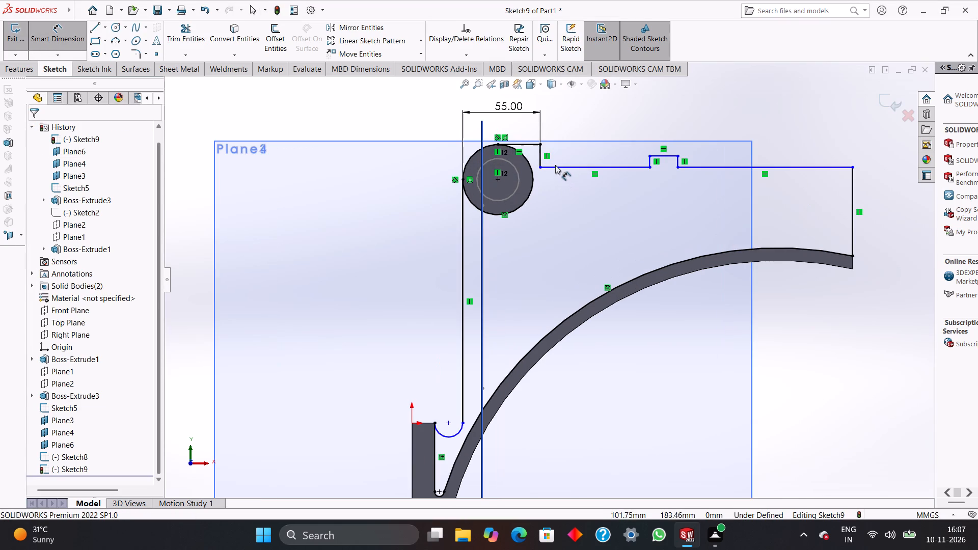
{"action": "left_click", "coordinate": [539, 157]}
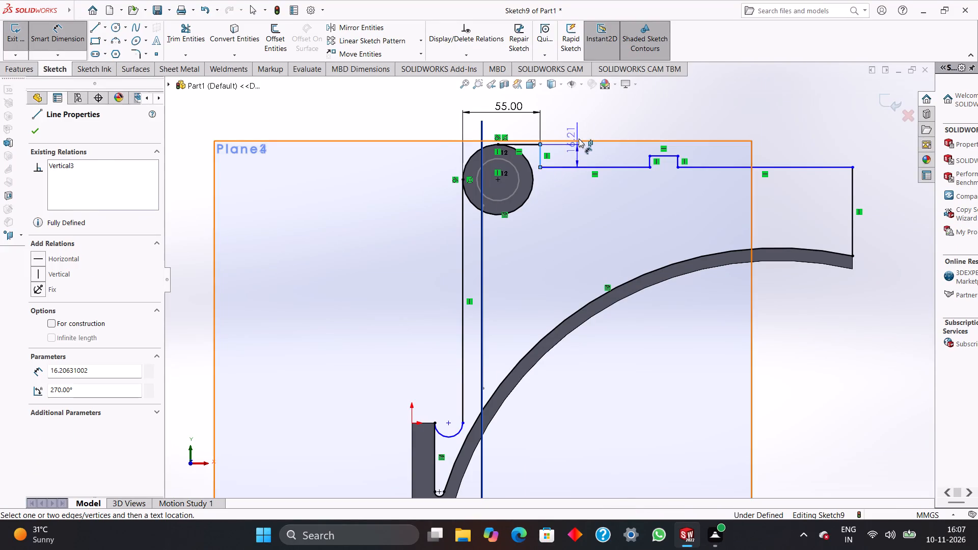
{"action": "left_click", "coordinate": [581, 127]}
{"action": "key", "text": "5"}
{"action": "key", "text": "Return"}
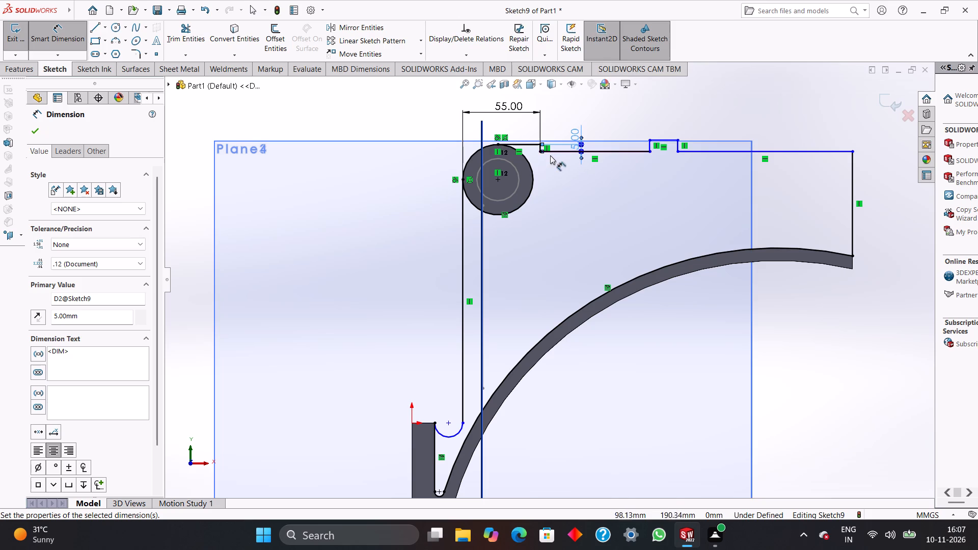
Dimension the horizontal distance from the outline's first corner to the near corner of the raised step as 85 mm.
{"action": "left_click", "coordinate": [540, 147]}
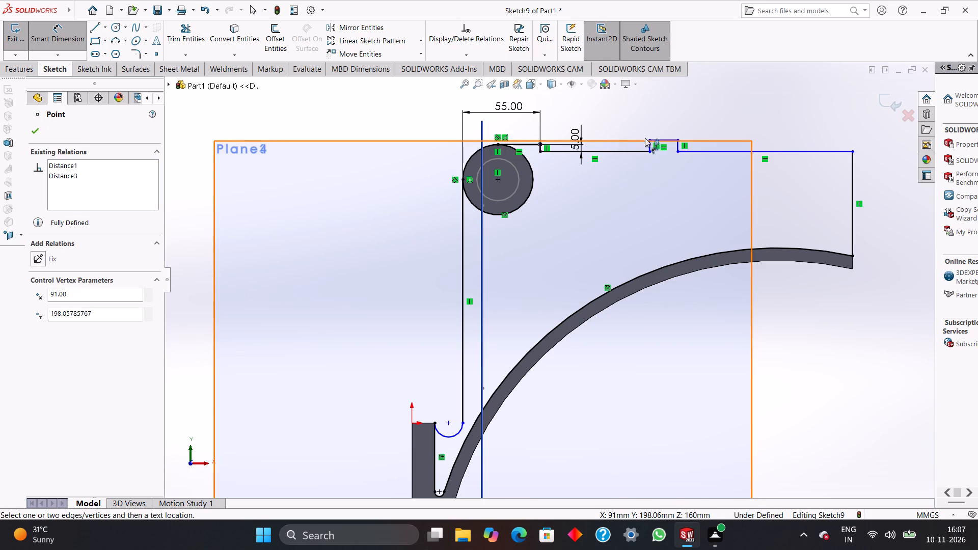
{"action": "left_click", "coordinate": [651, 139]}
{"action": "left_click", "coordinate": [602, 116]}
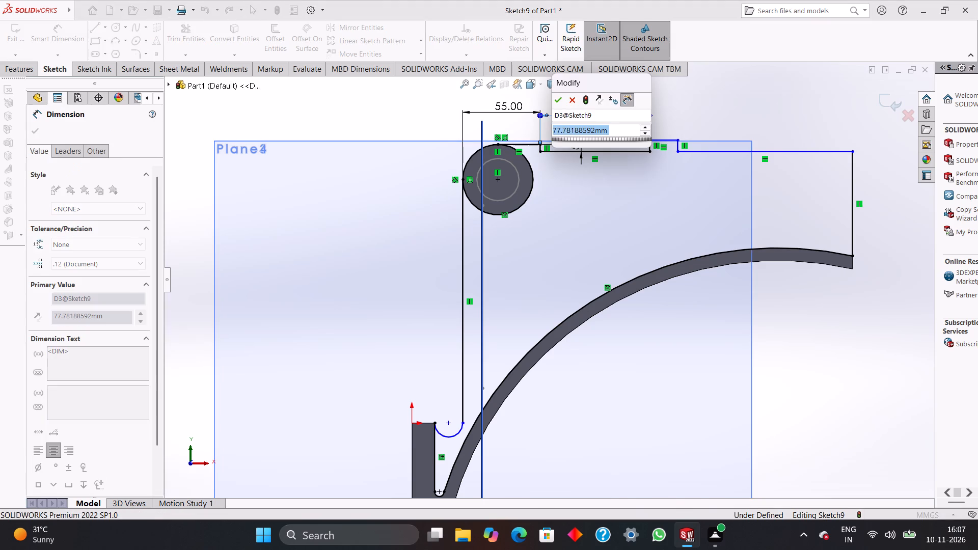
{"action": "type", "text": "85"}
{"action": "key", "text": "Return"}
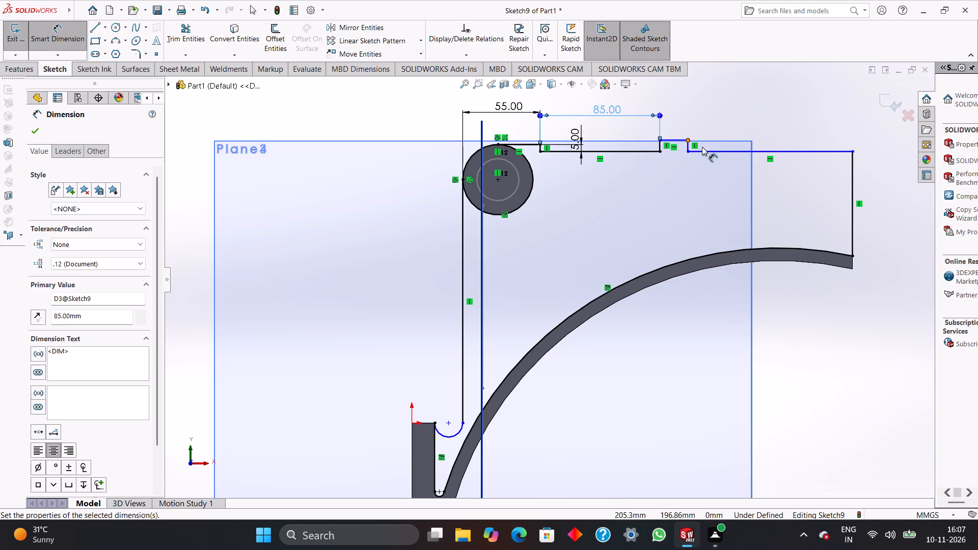
Dimension the raised step's horizontal line as 30 mm and exit the sketch.
{"action": "left_click", "coordinate": [680, 141]}
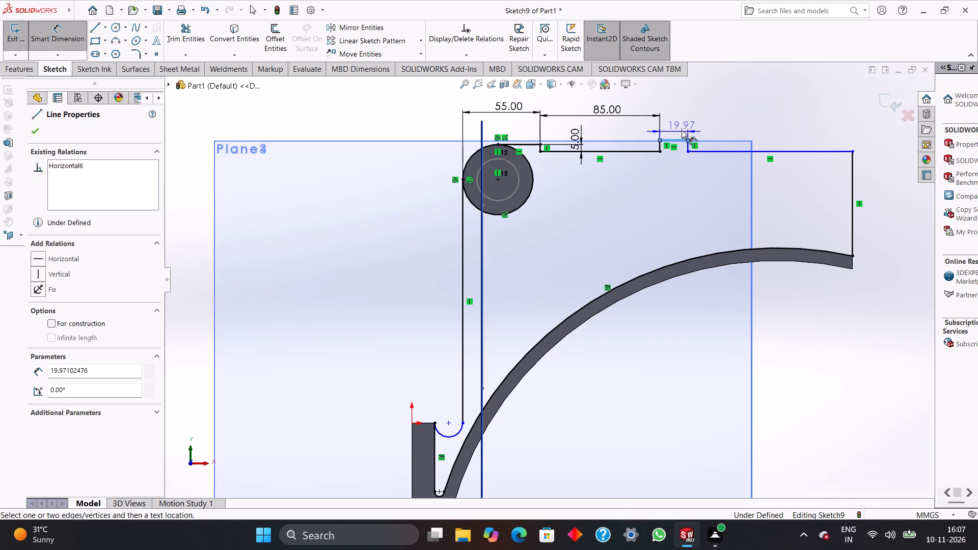
{"action": "left_click", "coordinate": [688, 101]}
{"action": "type", "text": "30"}
{"action": "key", "text": "Return"}
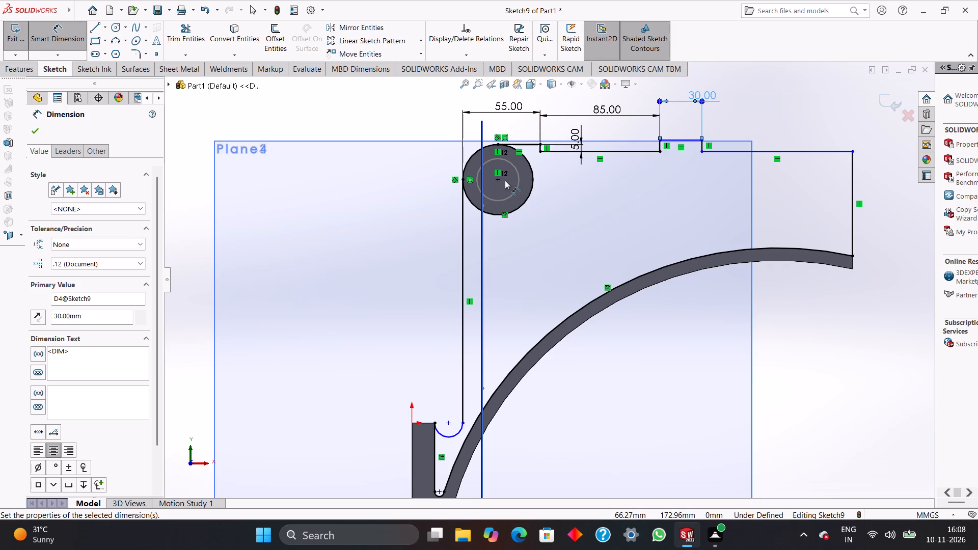
{"action": "left_click", "coordinate": [35, 128]}
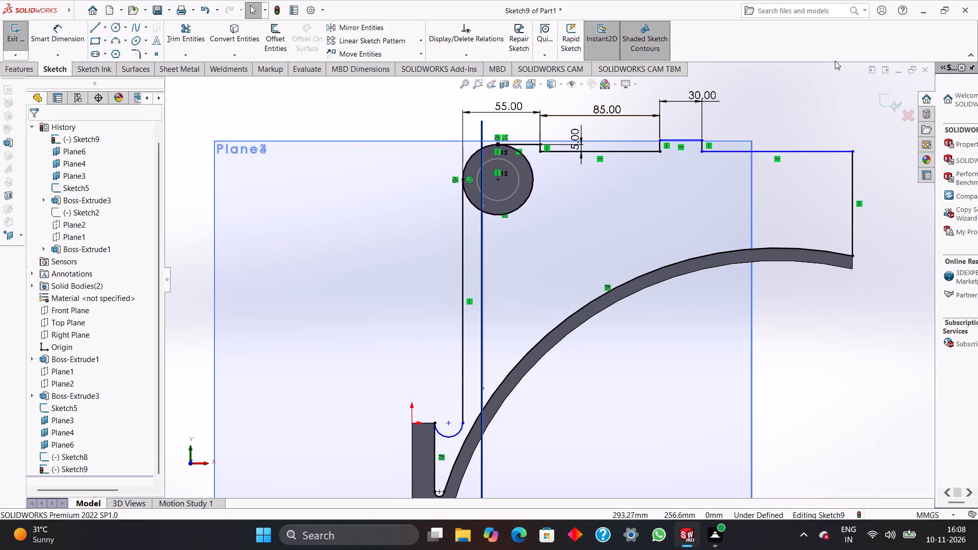
{"action": "left_click", "coordinate": [888, 97]}
Reopen Sketch9, power trim the circle's inner portion so the outline forms one closed profile, and exit the sketch.
{"action": "scroll", "coordinate": [786, 146], "scroll_direction": "up", "scroll_amount": 3}
{"action": "middle_click_drag", "start_coordinate": [789, 193], "coordinate": [794, 194]}
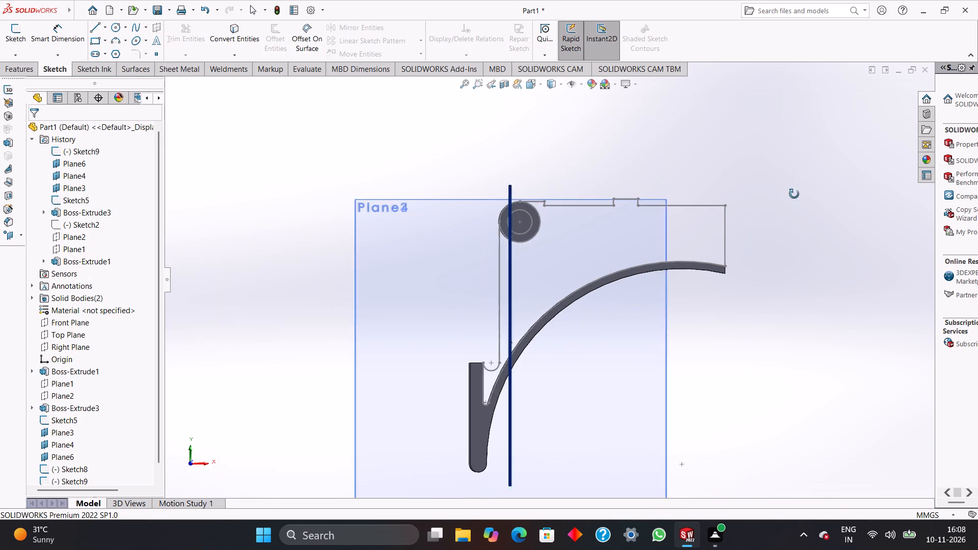
{"action": "middle_click_drag", "start_coordinate": [794, 194], "coordinate": [810, 219]}
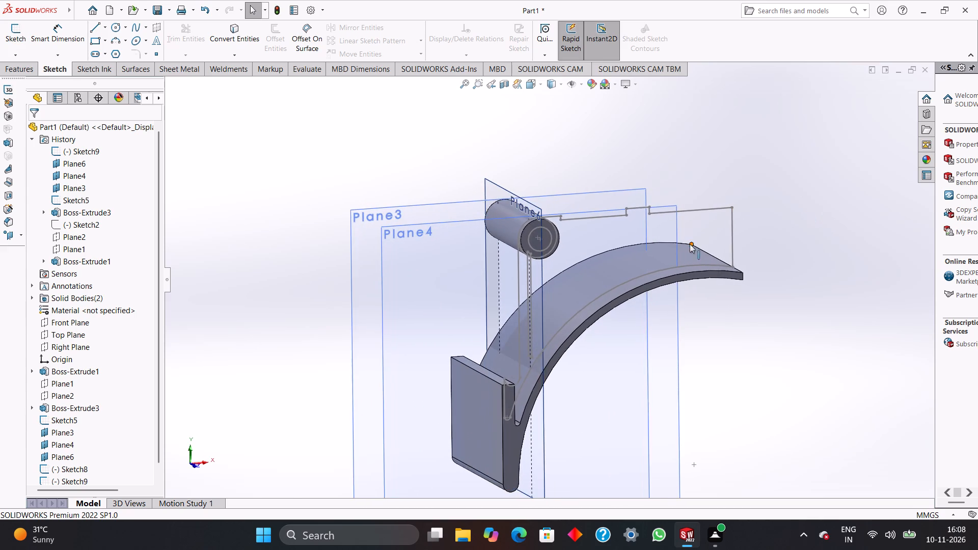
{"action": "scroll", "coordinate": [628, 230], "scroll_direction": "down", "scroll_amount": 1}
{"action": "scroll", "coordinate": [129, 450], "scroll_direction": "down", "scroll_amount": 5}
{"action": "left_click", "coordinate": [75, 466]}
{"action": "left_click", "coordinate": [83, 434]}
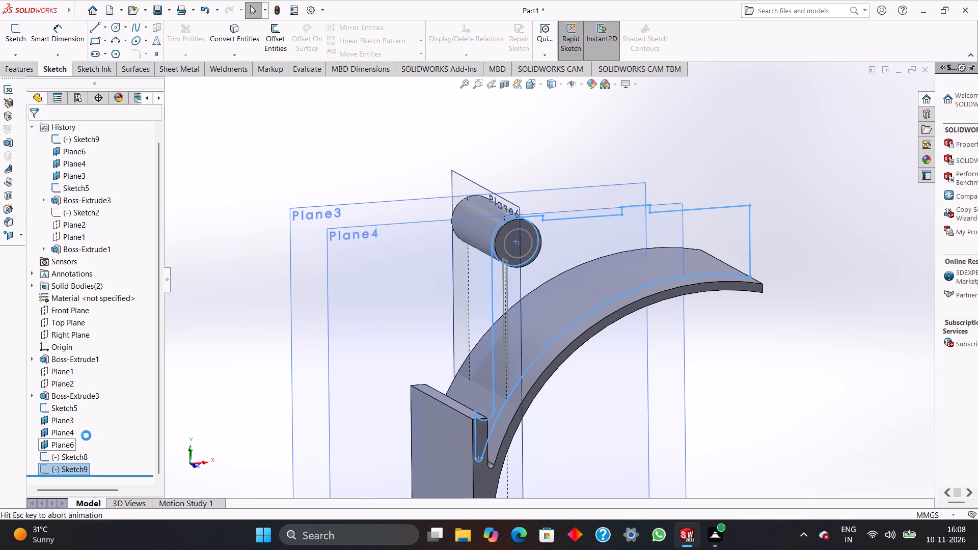
{"action": "scroll", "coordinate": [547, 171], "scroll_direction": "down", "scroll_amount": 2}
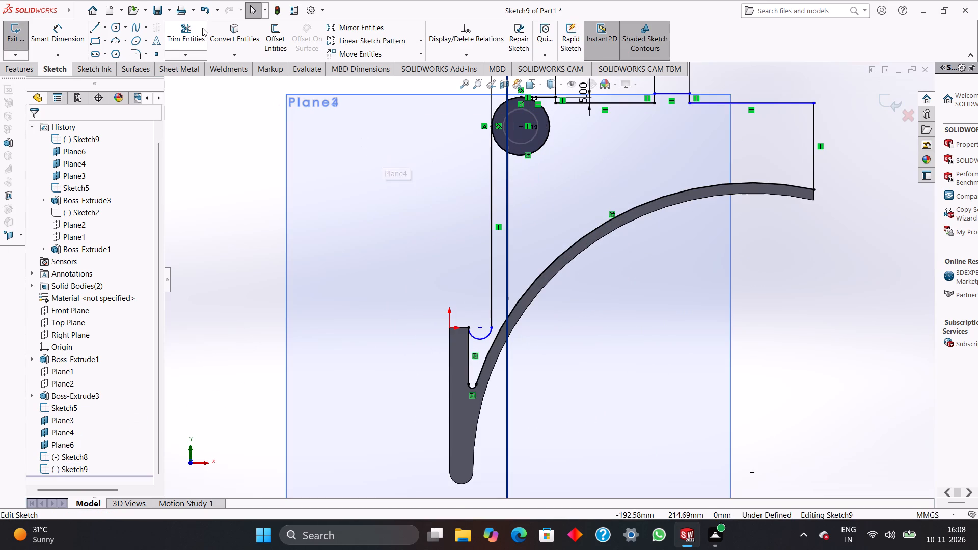
{"action": "left_click", "coordinate": [202, 28]}
{"action": "left_click_drag", "start_coordinate": [546, 178], "coordinate": [535, 139]}
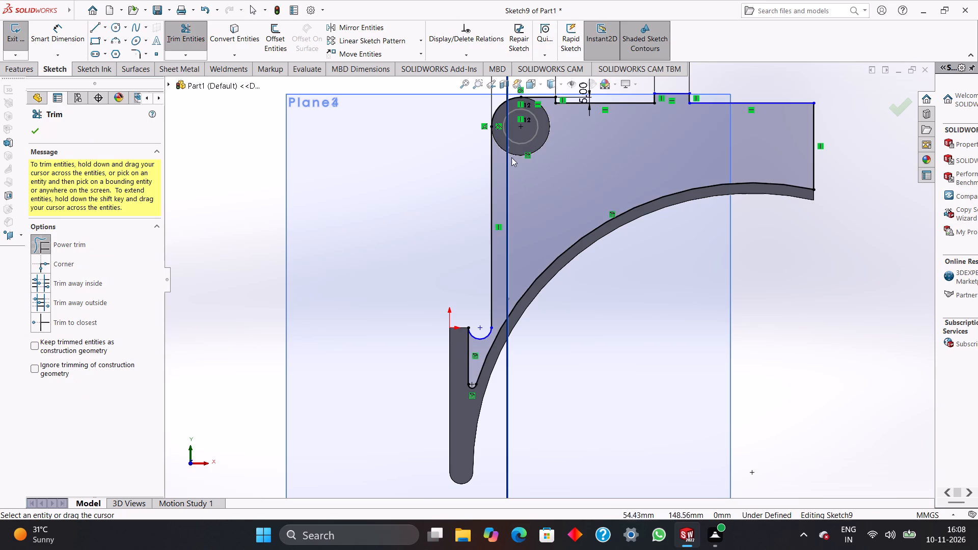
{"action": "scroll", "coordinate": [514, 161], "scroll_direction": "down", "scroll_amount": 2}
{"action": "scroll", "coordinate": [530, 163], "scroll_direction": "up", "scroll_amount": 4}
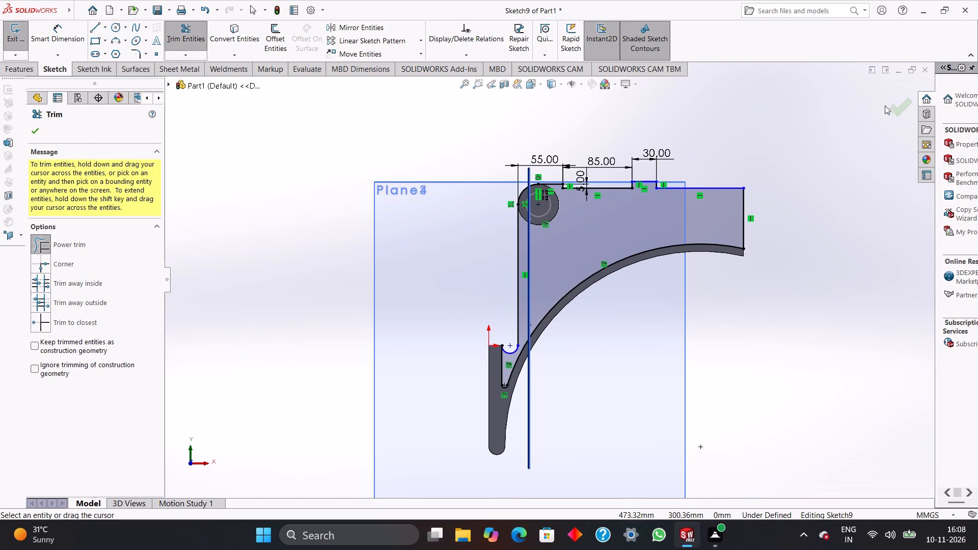
{"action": "left_click", "coordinate": [885, 105]}
{"action": "scroll", "coordinate": [774, 155], "scroll_direction": "up", "scroll_amount": 2}
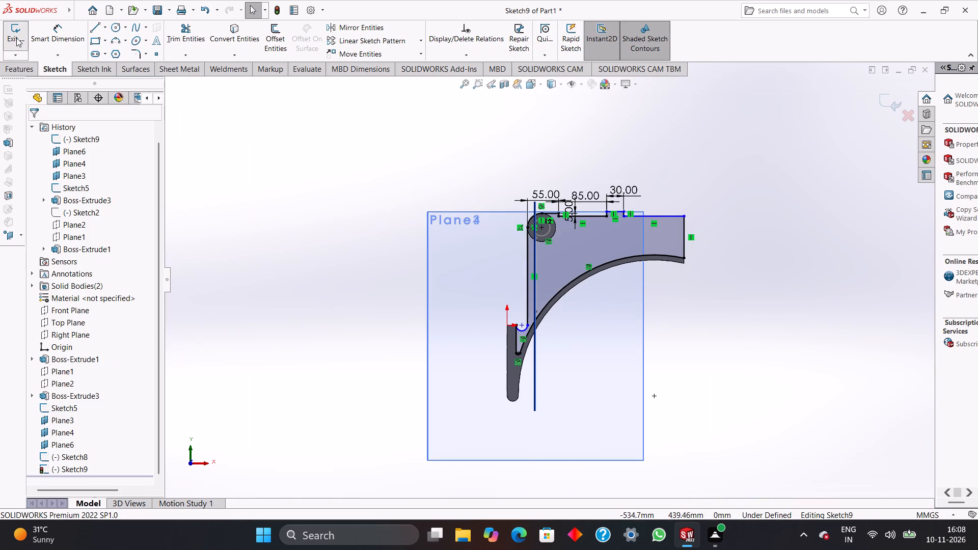
{"action": "left_click", "coordinate": [16, 38]}
Start a Blind boss extrusion of Sketch9 and reverse its direction so it runs over the curved arm toward the cylinder.
{"action": "left_click", "coordinate": [15, 68]}
{"action": "left_click", "coordinate": [28, 39]}
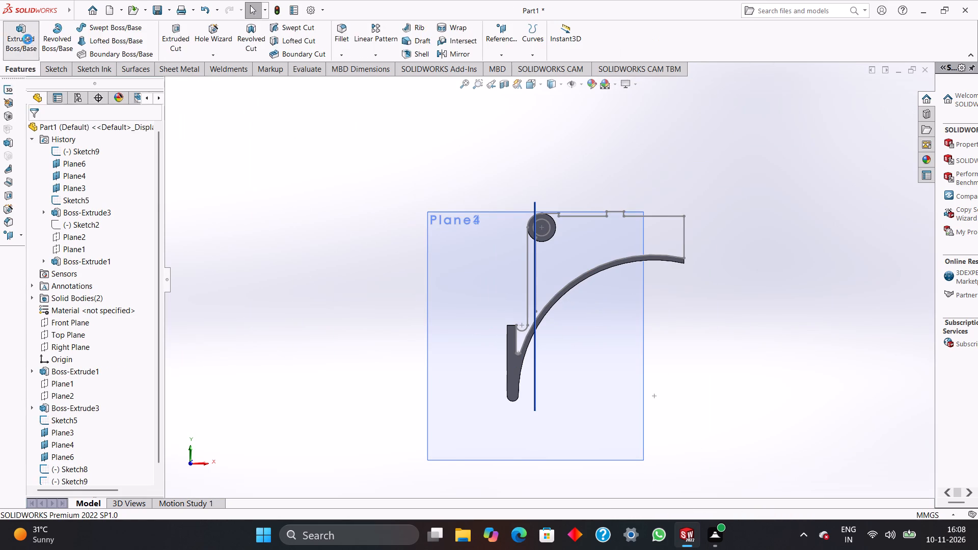
{"action": "left_click", "coordinate": [167, 81]}
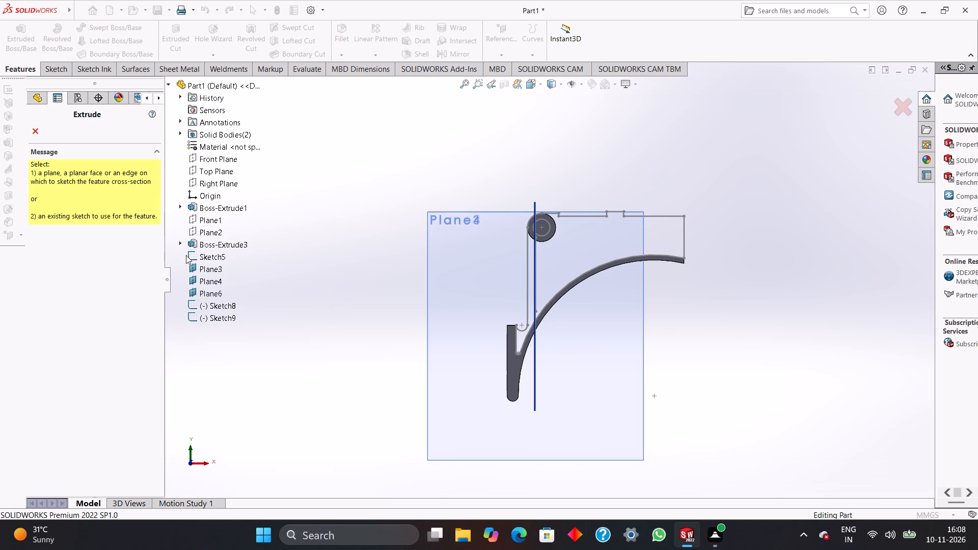
{"action": "left_click", "coordinate": [222, 316]}
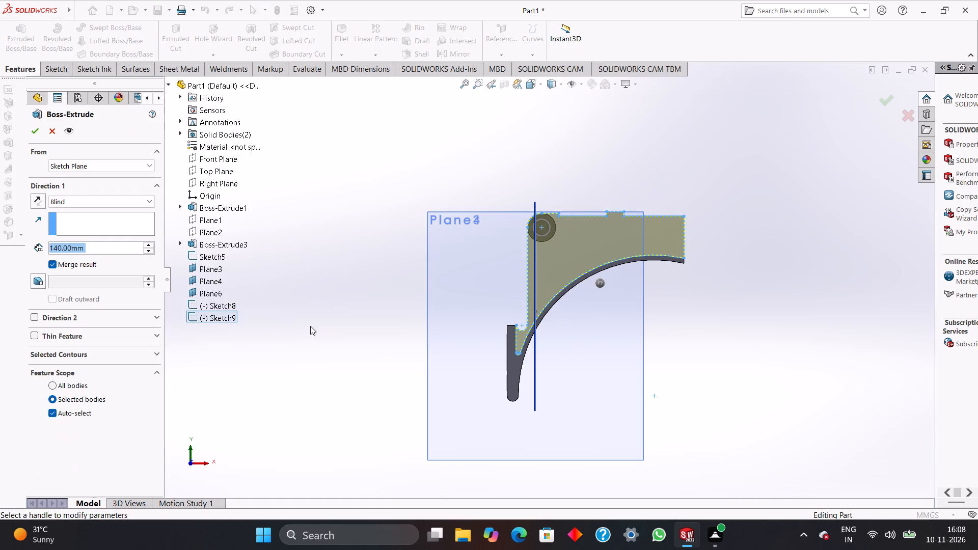
{"action": "middle_click_drag", "start_coordinate": [310, 326], "coordinate": [392, 400]}
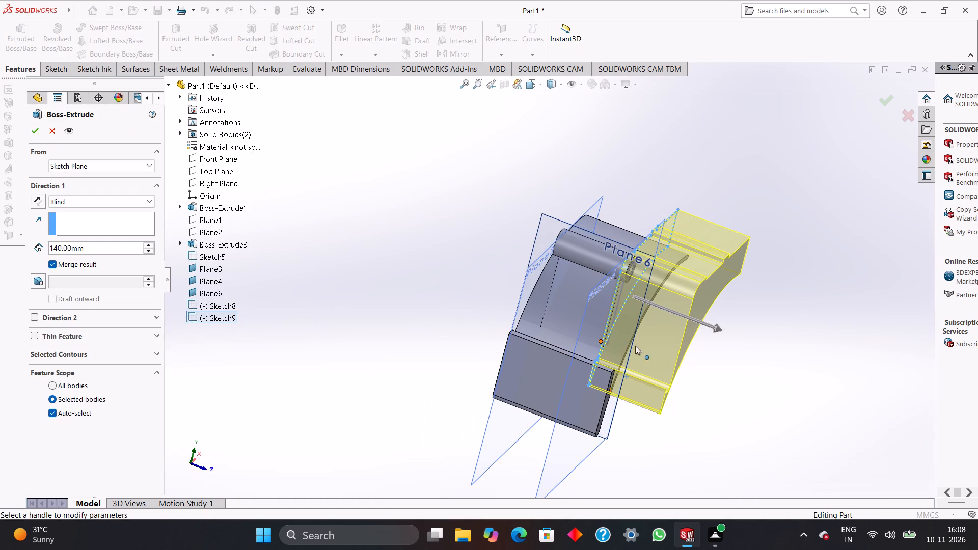
{"action": "left_click", "coordinate": [33, 199]}
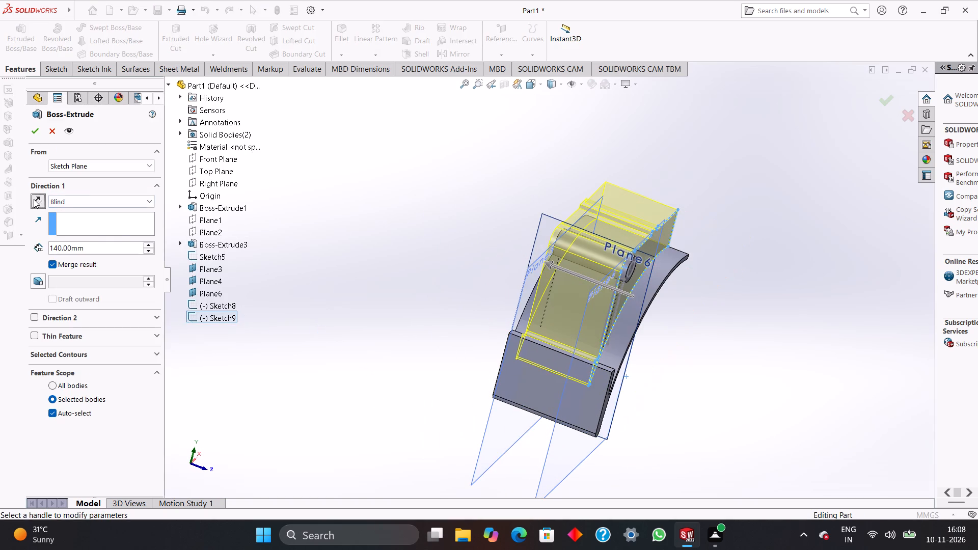
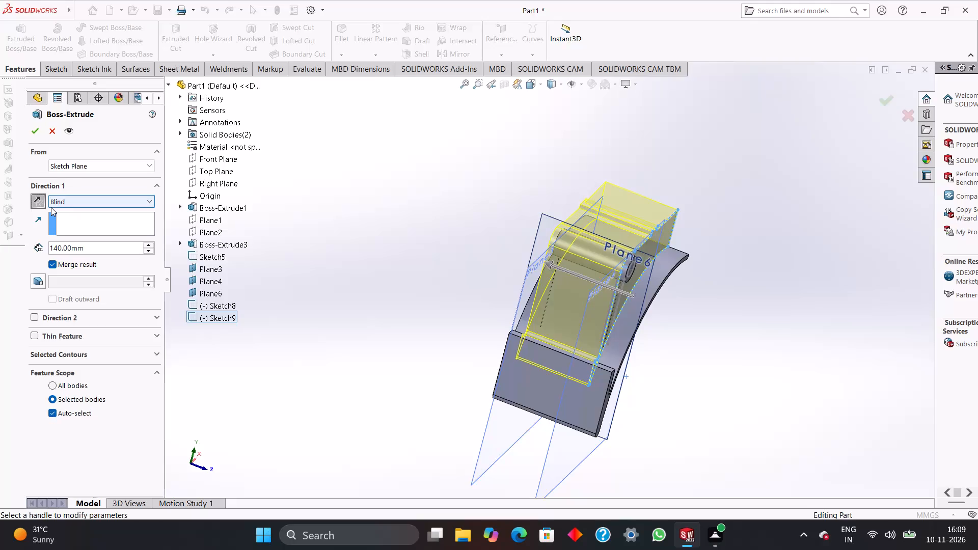
Set the Sketch9 boss extrusion's blind depth to 18 mm and complete the merged rib over the curved arm.
{"action": "double_click", "coordinate": [102, 251]}
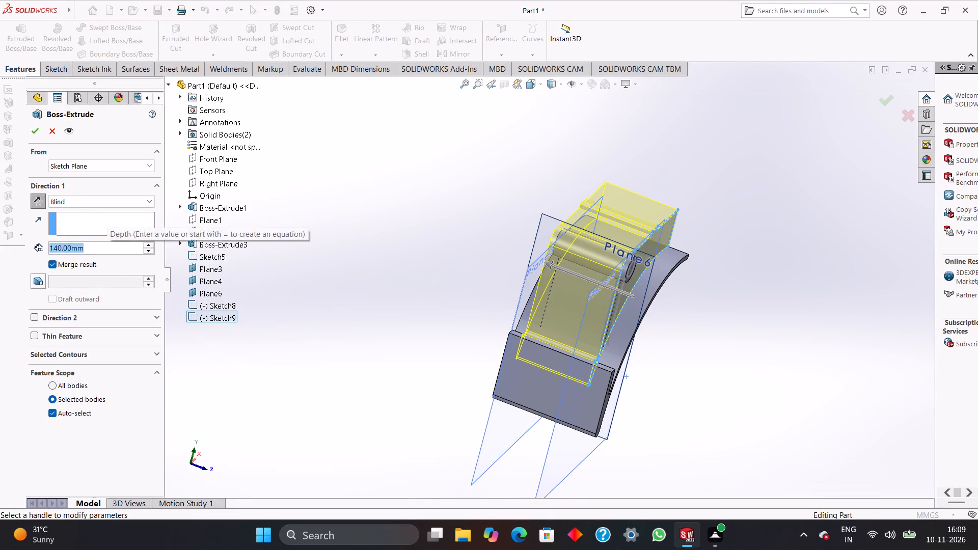
{"action": "type", "text": "18"}
{"action": "key", "text": "Return"}
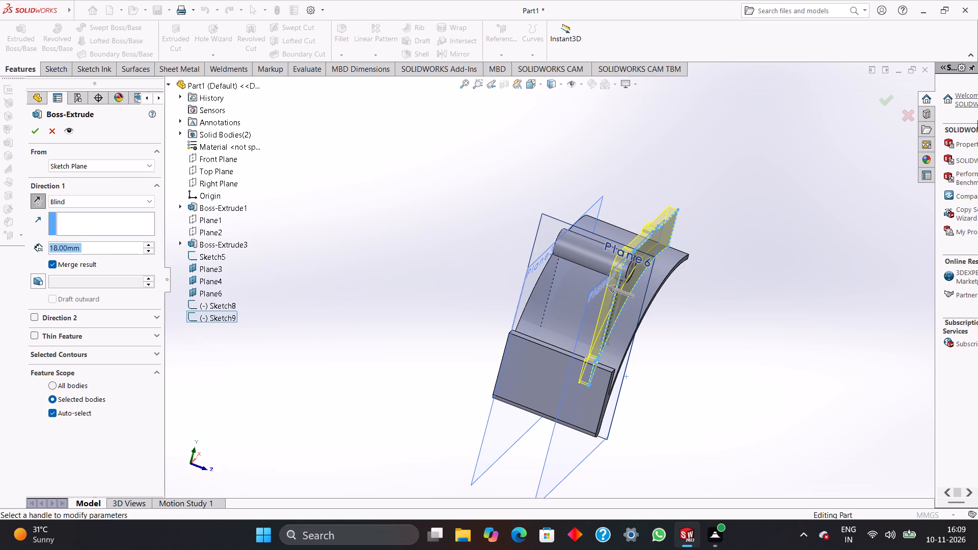
{"action": "middle_click_drag", "start_coordinate": [792, 286], "coordinate": [668, 319]}
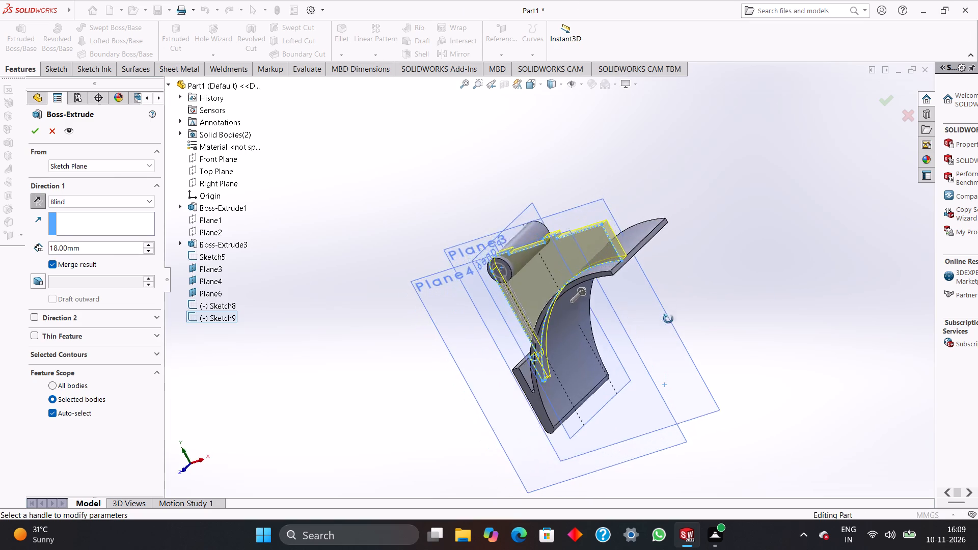
{"action": "middle_click_drag", "start_coordinate": [668, 319], "coordinate": [729, 451]}
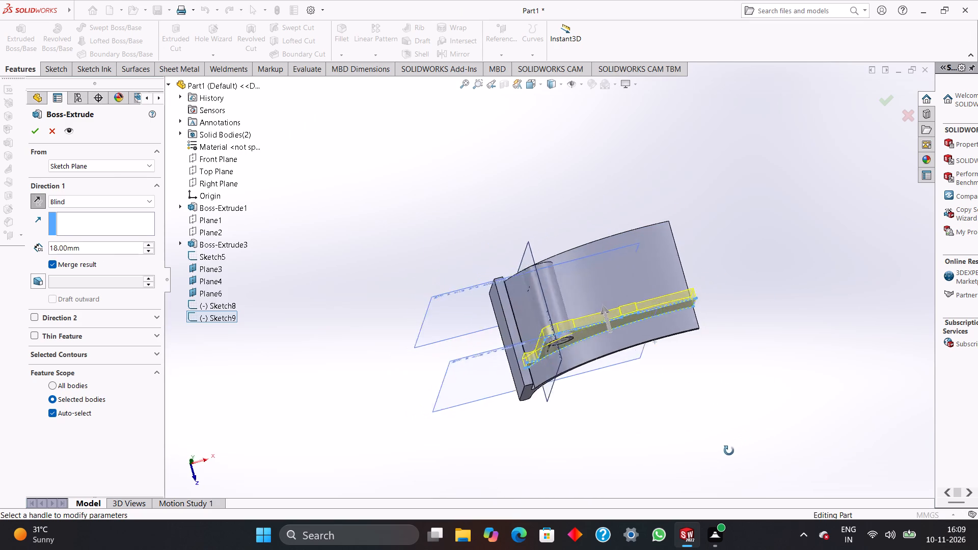
{"action": "middle_click_drag", "start_coordinate": [729, 451], "coordinate": [735, 343]}
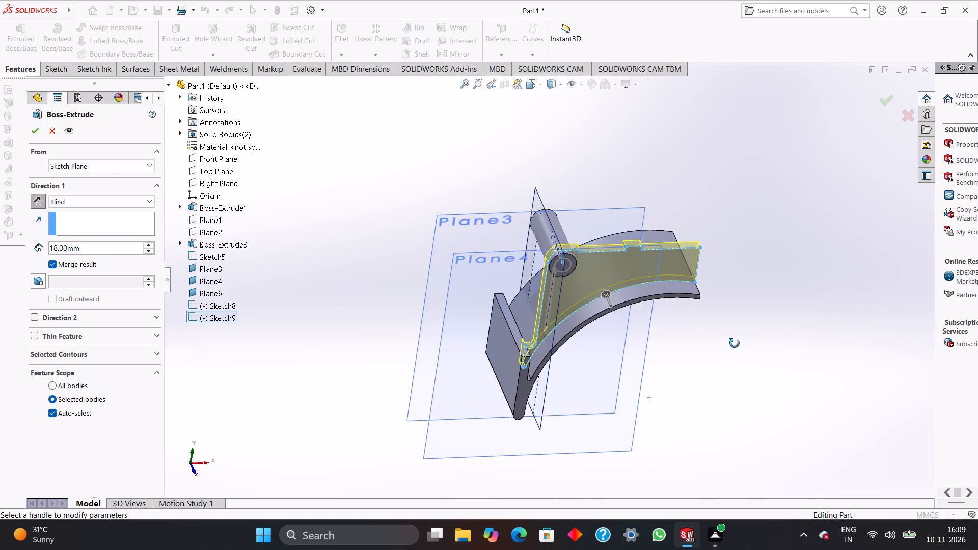
{"action": "middle_click_drag", "start_coordinate": [735, 343], "coordinate": [728, 342]}
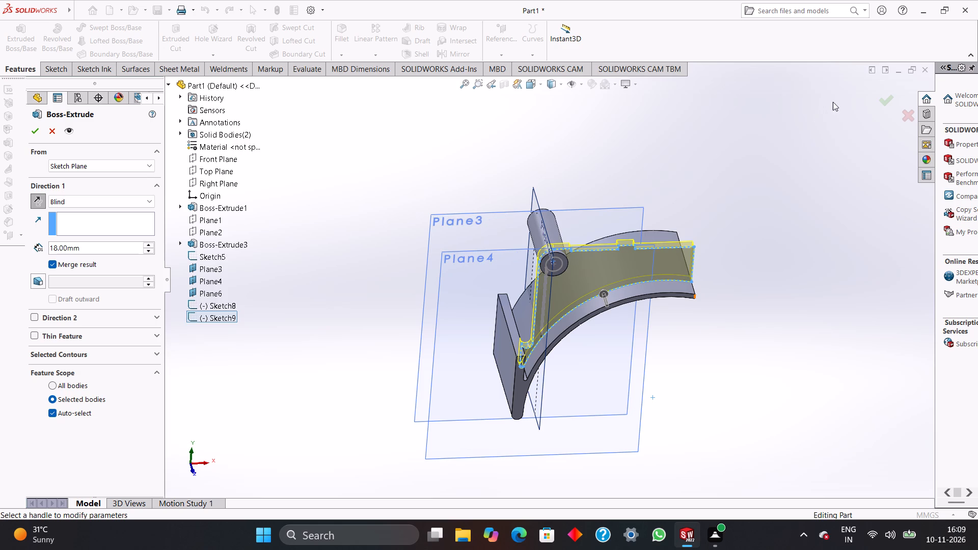
{"action": "left_click", "coordinate": [892, 102]}
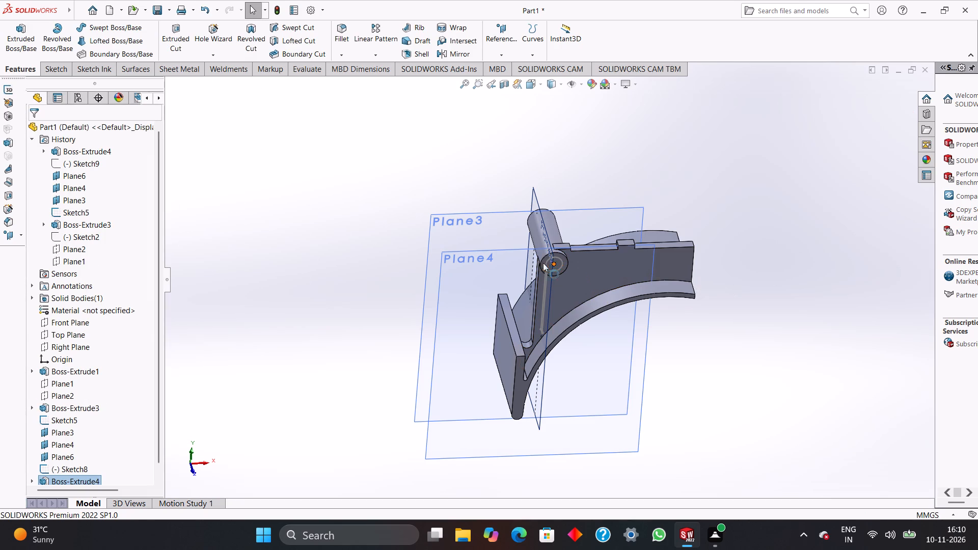
Extrude-cut the 30 mm circle of Sketch5 blind 210 mm through the cylinder to bore it along its full length.
{"action": "left_click", "coordinate": [558, 260]}
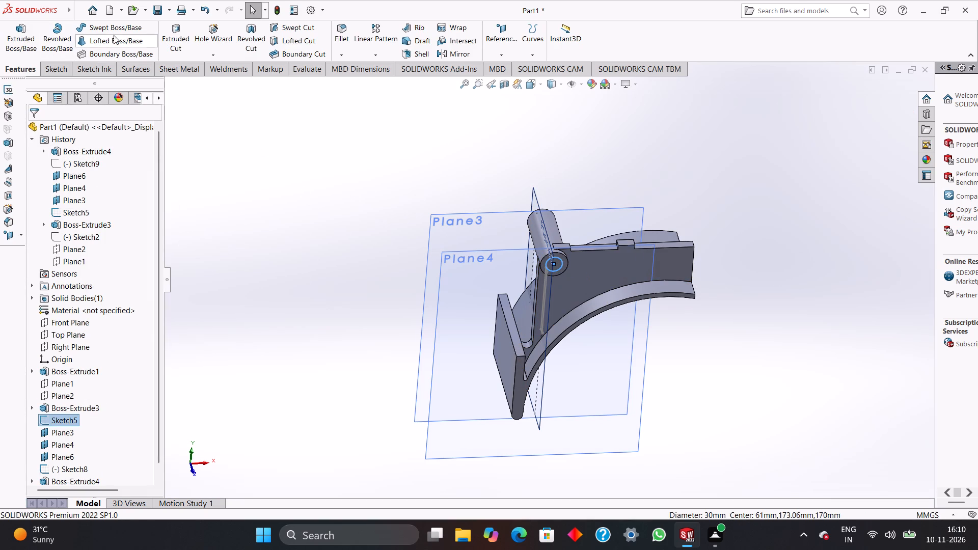
{"action": "left_click", "coordinate": [176, 43]}
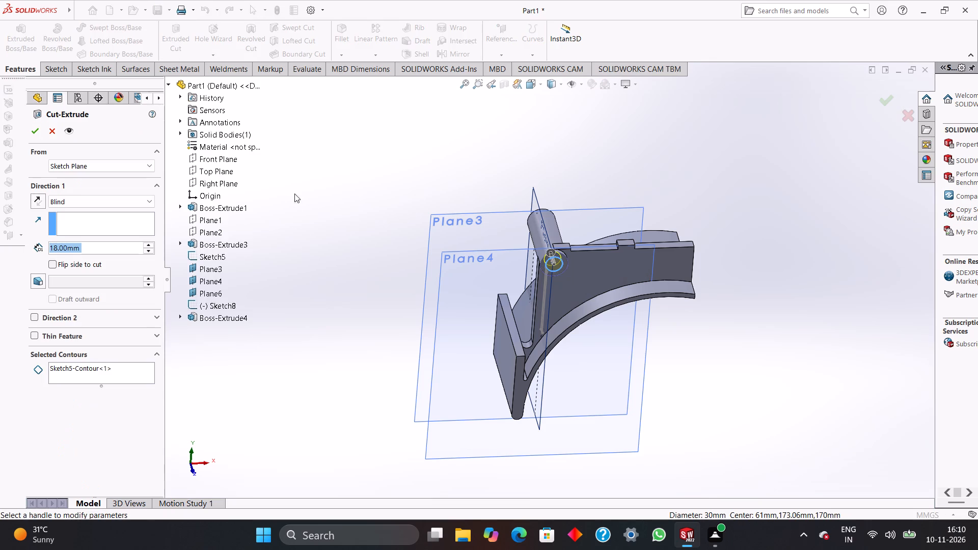
{"action": "middle_click_drag", "start_coordinate": [438, 203], "coordinate": [502, 267]}
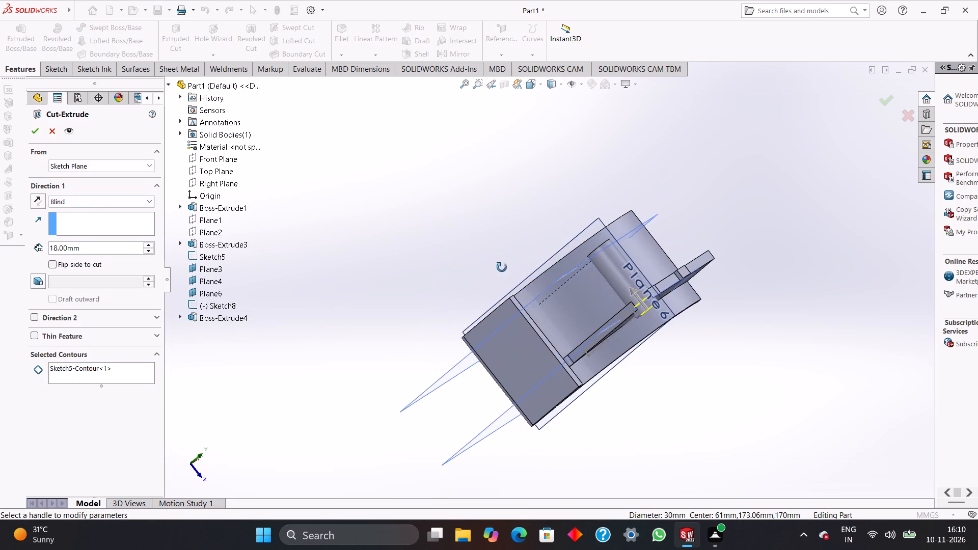
{"action": "middle_click_drag", "start_coordinate": [502, 267], "coordinate": [505, 267]}
{"action": "left_click_drag", "start_coordinate": [636, 288], "coordinate": [592, 207]}
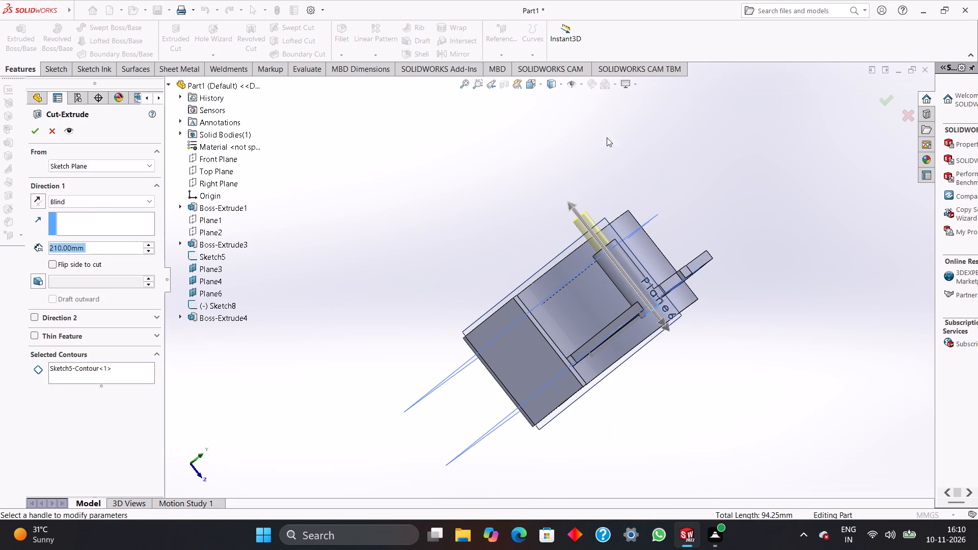
{"action": "left_click", "coordinate": [892, 100]}
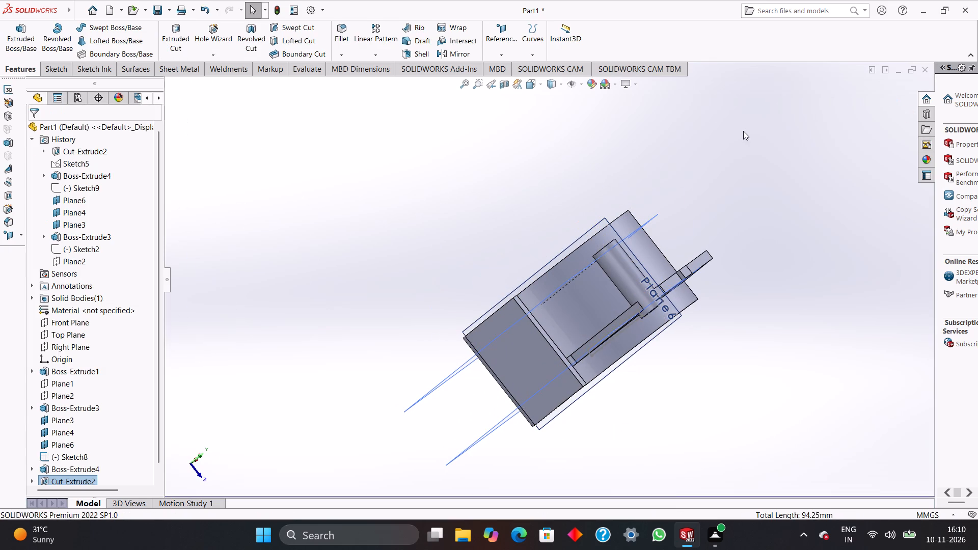
{"action": "middle_click_drag", "start_coordinate": [742, 133], "coordinate": [601, 108]}
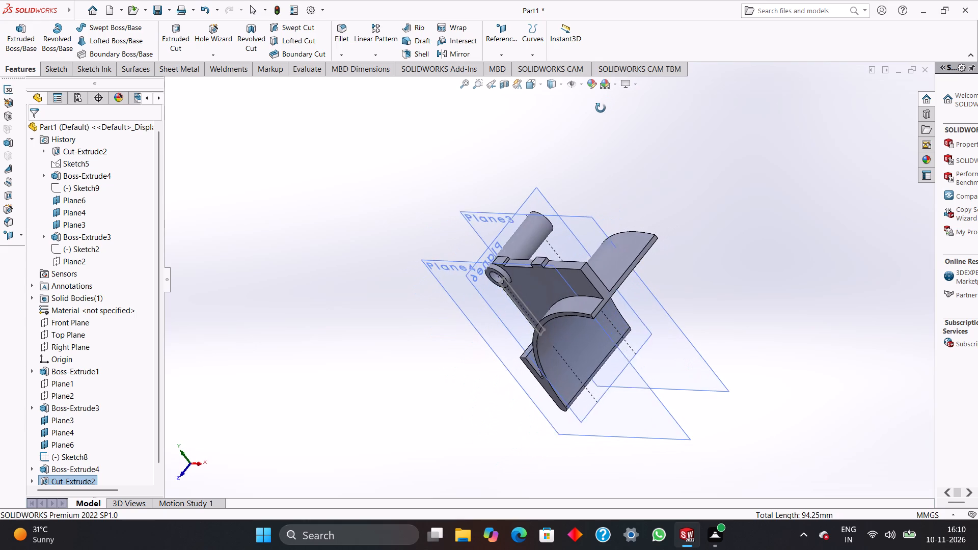
{"action": "middle_click_drag", "start_coordinate": [601, 108], "coordinate": [596, 107]}
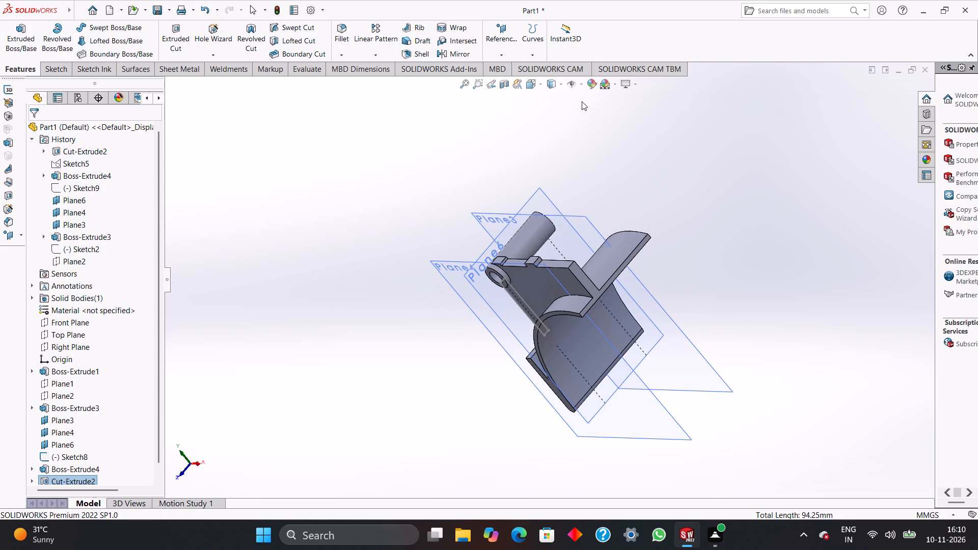
{"action": "middle_click_drag", "start_coordinate": [623, 187], "coordinate": [686, 144]}
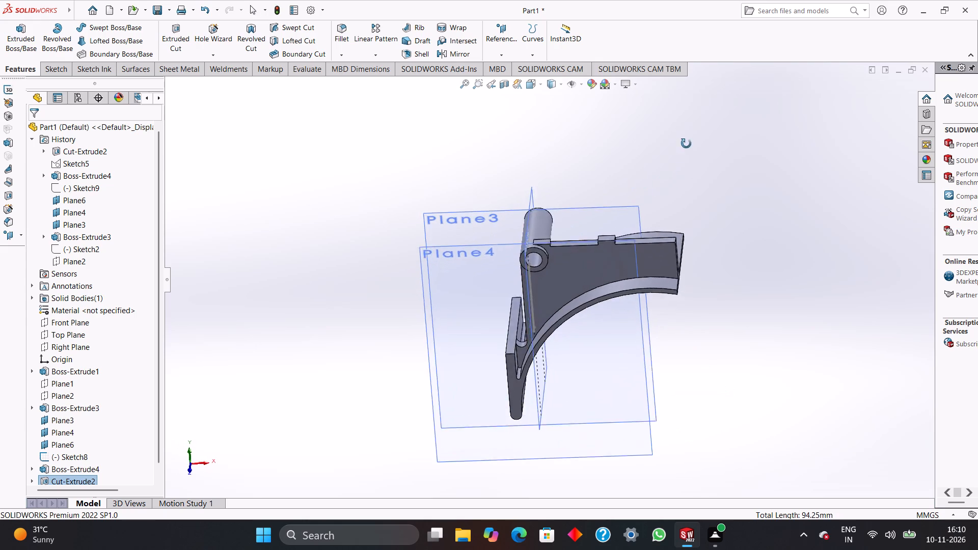
{"action": "middle_click_drag", "start_coordinate": [686, 144], "coordinate": [695, 125]}
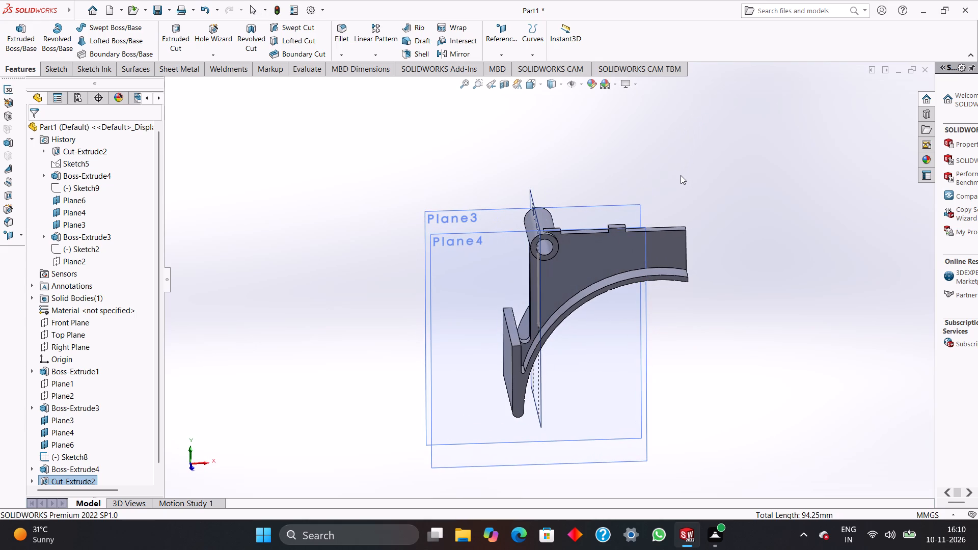
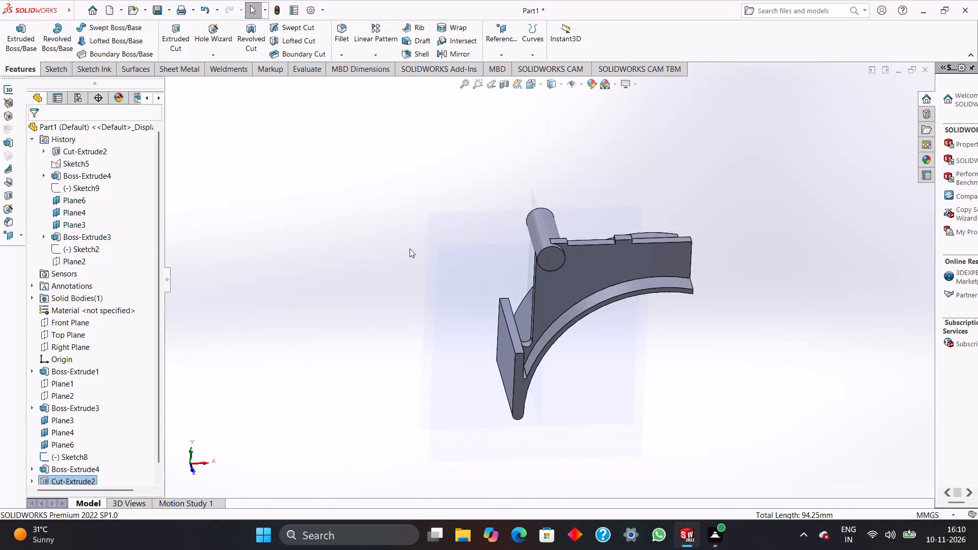
Undo the cylinder bore cut and the Sketch9 rib extrusion.
{"action": "key", "text": "ctrl+z"}
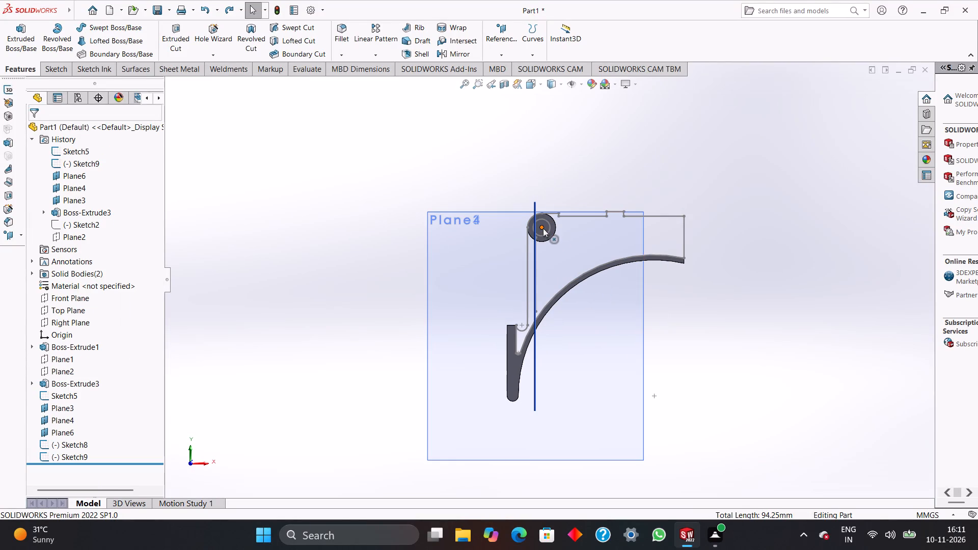
Delete Sketch8, the leftover vertical line sketch below the cylinder.
{"action": "middle_click_drag", "start_coordinate": [465, 311], "coordinate": [539, 322]}
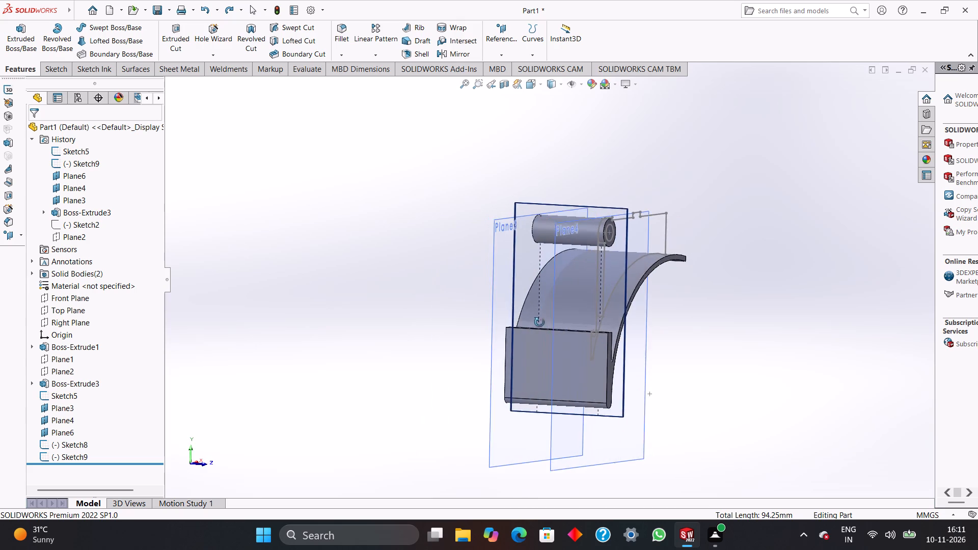
{"action": "middle_click_drag", "start_coordinate": [539, 322], "coordinate": [540, 325]}
{"action": "left_click", "coordinate": [598, 284]}
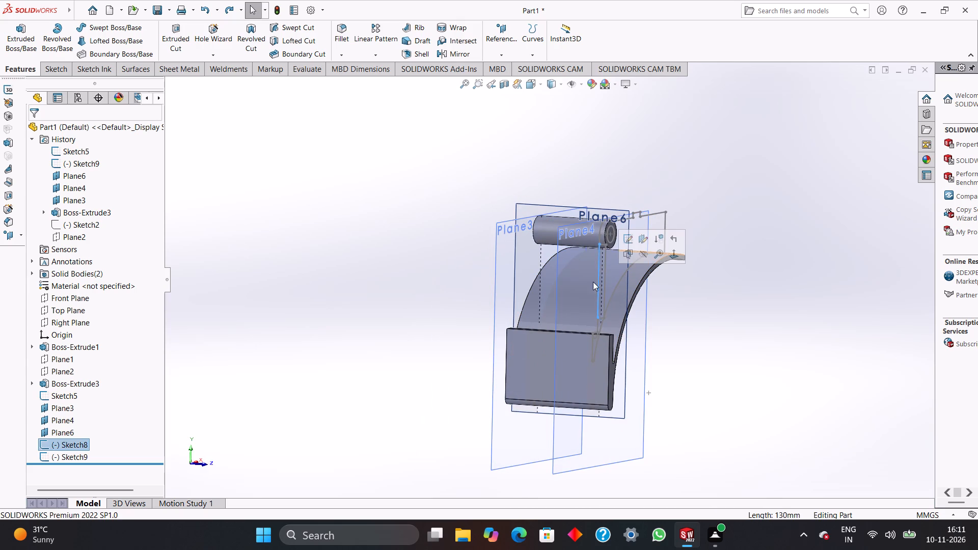
{"action": "key", "text": "Delete"}
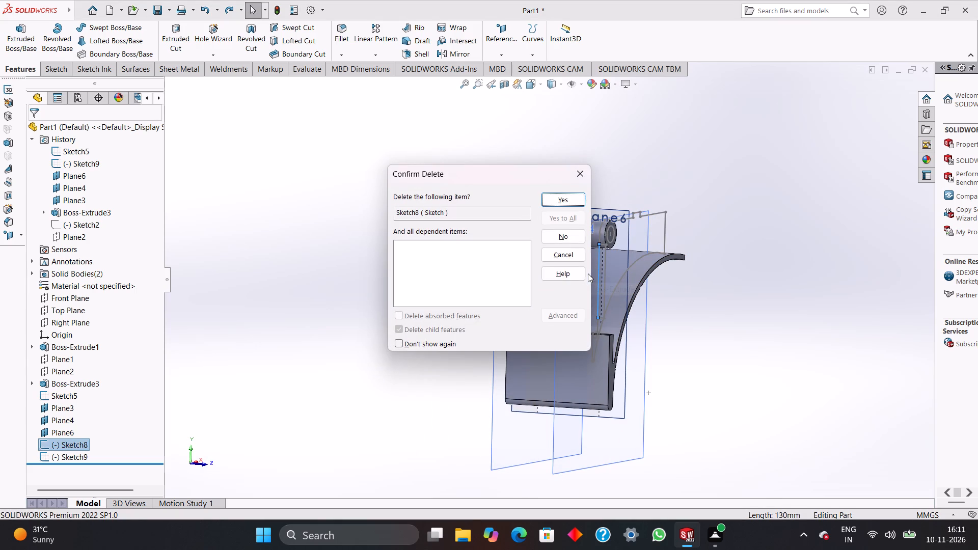
{"action": "left_click", "coordinate": [557, 197]}
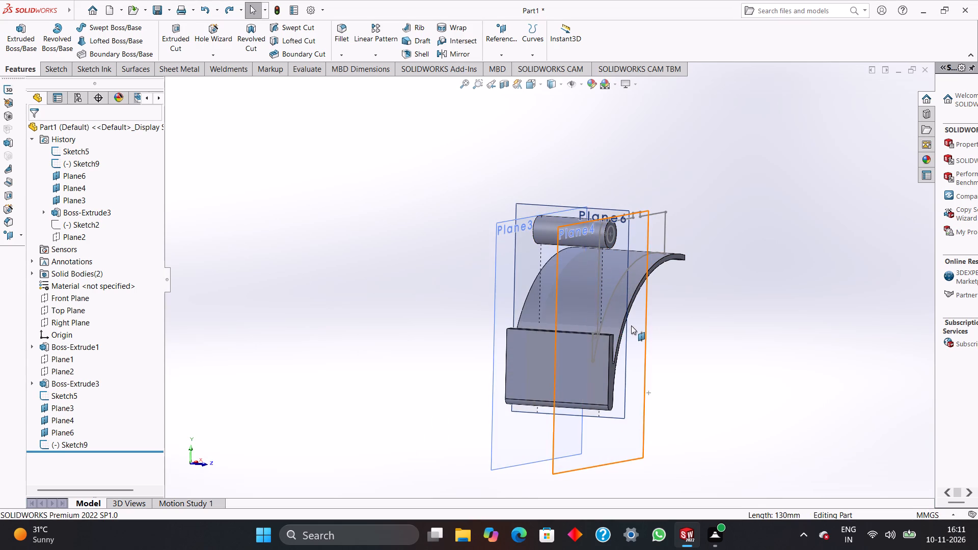
Examine the cylinder, plate, curved arm and open rib profile from several angles.
{"action": "middle_click_drag", "start_coordinate": [631, 325], "coordinate": [562, 352]}
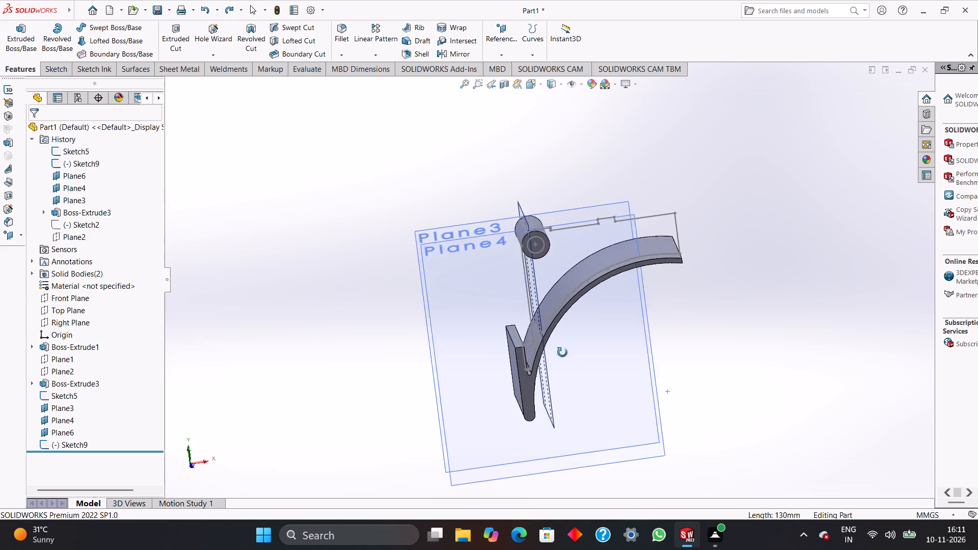
{"action": "middle_click_drag", "start_coordinate": [562, 352], "coordinate": [563, 473]}
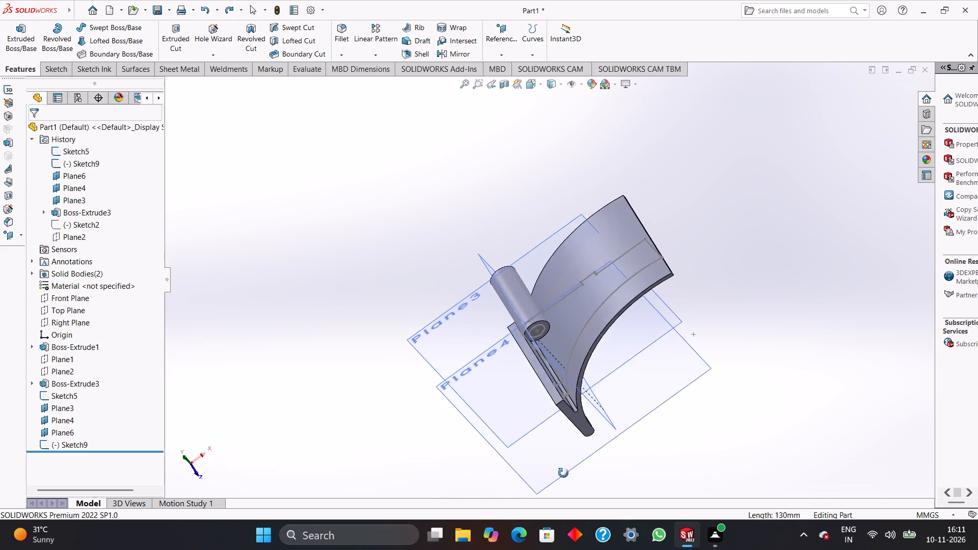
{"action": "middle_click_drag", "start_coordinate": [563, 473], "coordinate": [545, 326]}
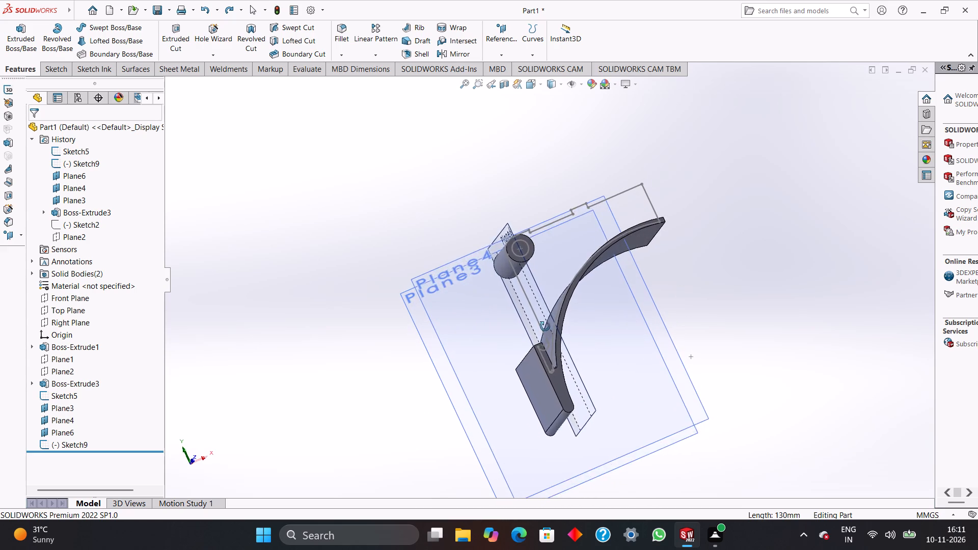
{"action": "middle_click_drag", "start_coordinate": [545, 326], "coordinate": [544, 360]}
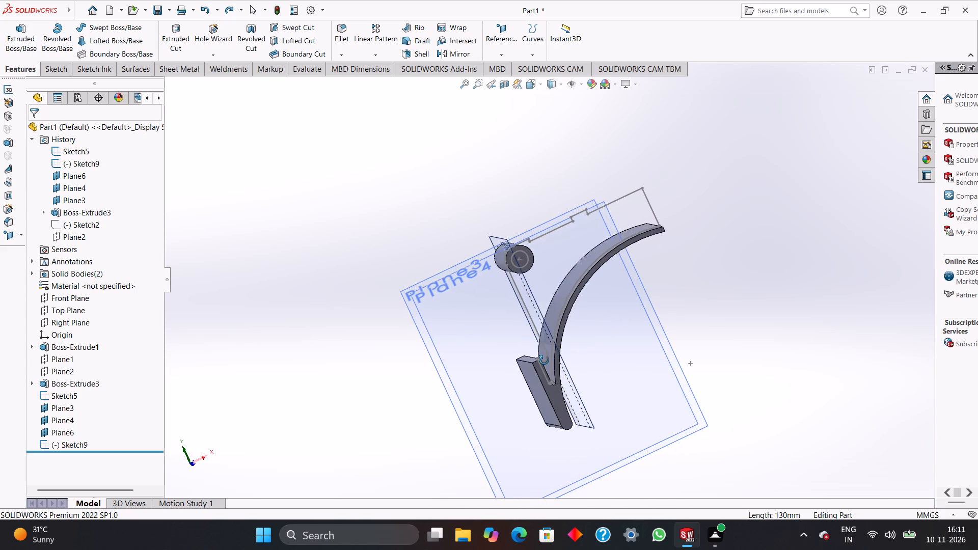
{"action": "middle_click_drag", "start_coordinate": [544, 360], "coordinate": [530, 341]}
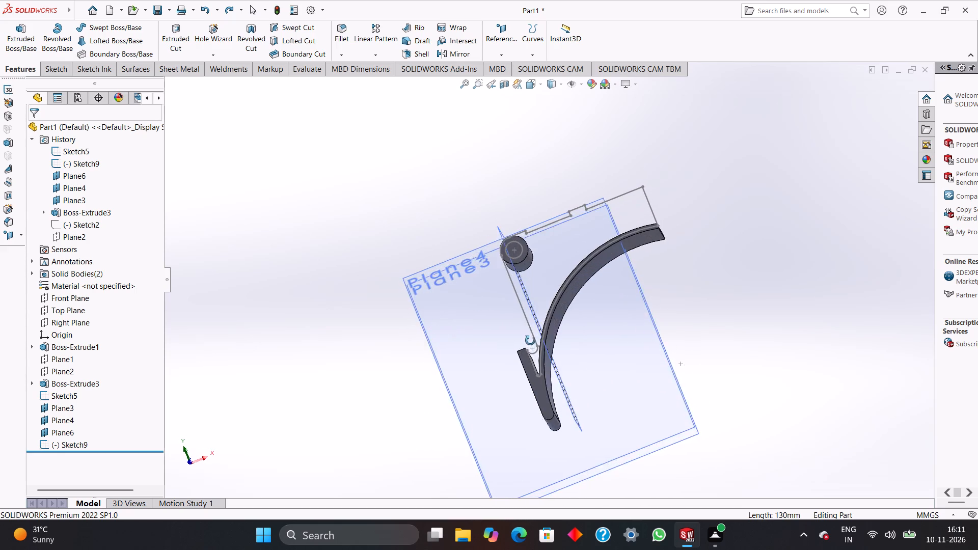
{"action": "middle_click_drag", "start_coordinate": [530, 341], "coordinate": [535, 366]}
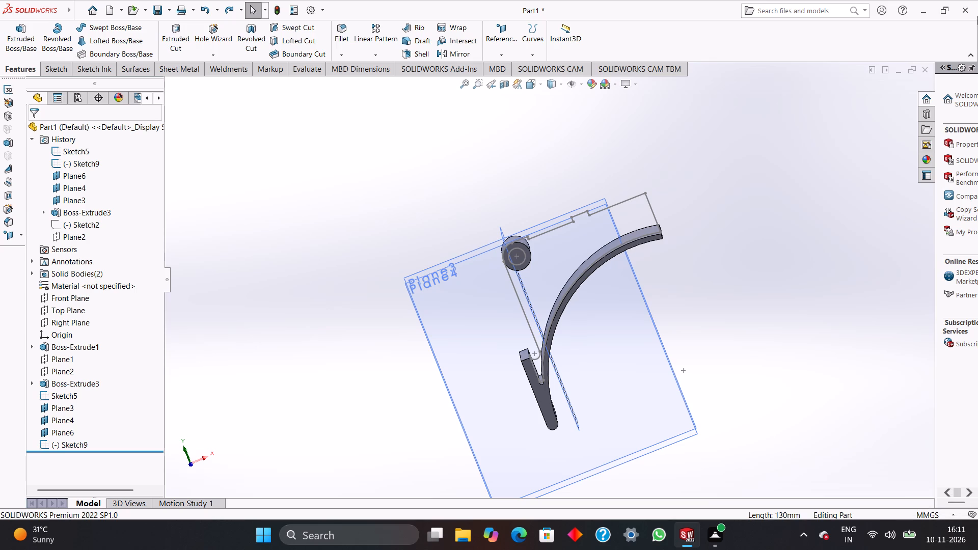
{"action": "scroll", "coordinate": [977, 18], "scroll_direction": "up", "scroll_amount": 2}
{"action": "scroll", "coordinate": [977, 0], "scroll_direction": "down", "scroll_amount": 2}
{"action": "scroll", "coordinate": [941, 201], "scroll_direction": "down", "scroll_amount": 1}
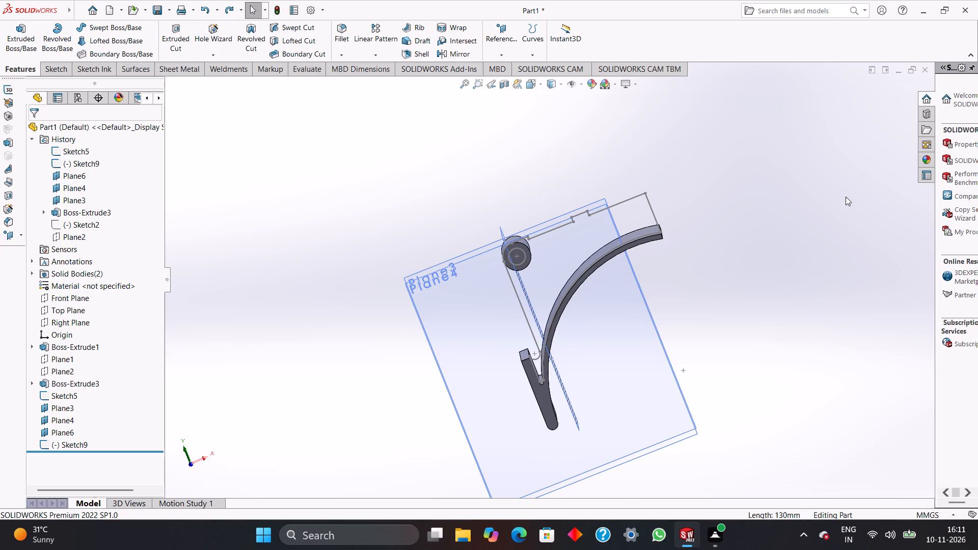
{"action": "scroll", "coordinate": [846, 197], "scroll_direction": "down", "scroll_amount": 1}
{"action": "scroll", "coordinate": [668, 289], "scroll_direction": "up", "scroll_amount": 4}
{"action": "scroll", "coordinate": [590, 318], "scroll_direction": "down", "scroll_amount": 2}
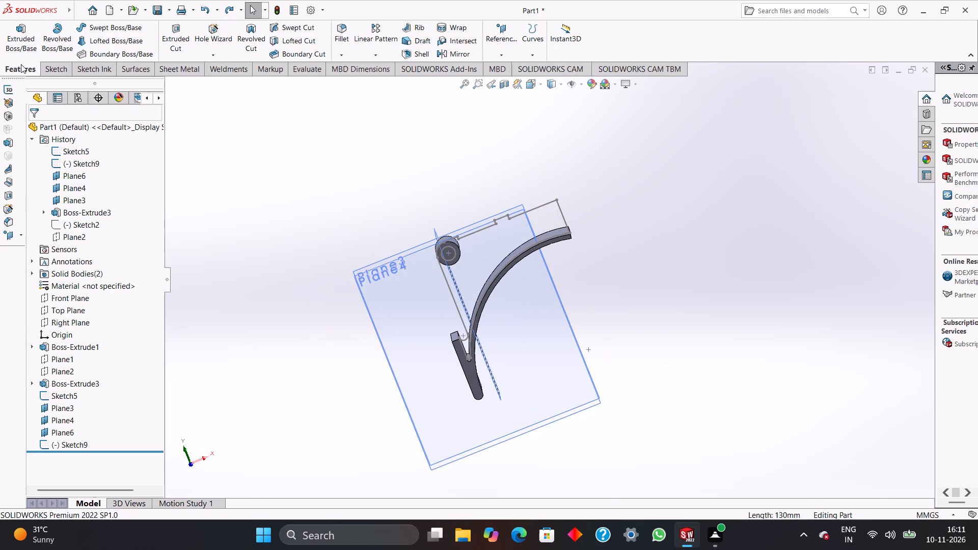
In Sketch9, draw a 90° three-point arc of about 34 mm radius across the rib profile's upper outer corner and exit the sketch.
{"action": "left_click", "coordinate": [47, 66]}
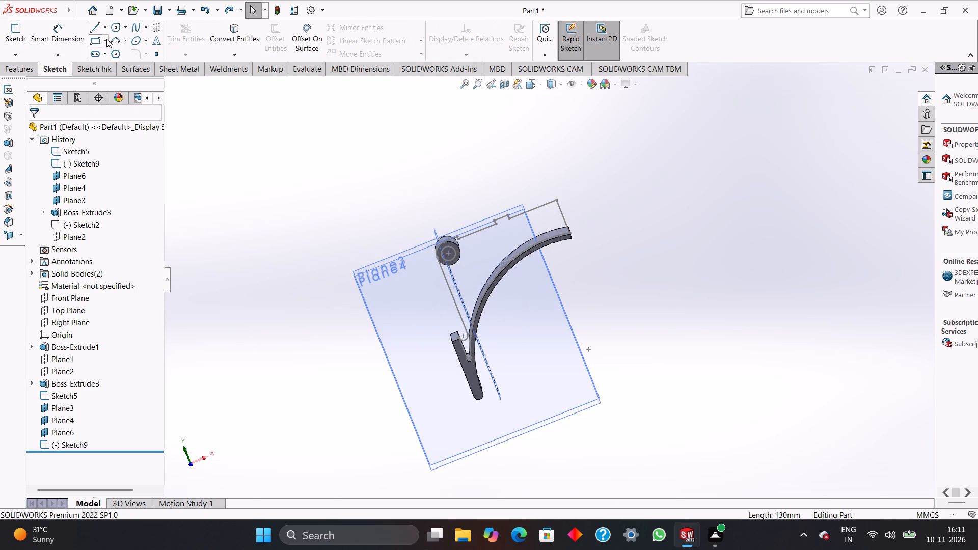
{"action": "left_click", "coordinate": [113, 39]}
{"action": "left_click", "coordinate": [540, 207]}
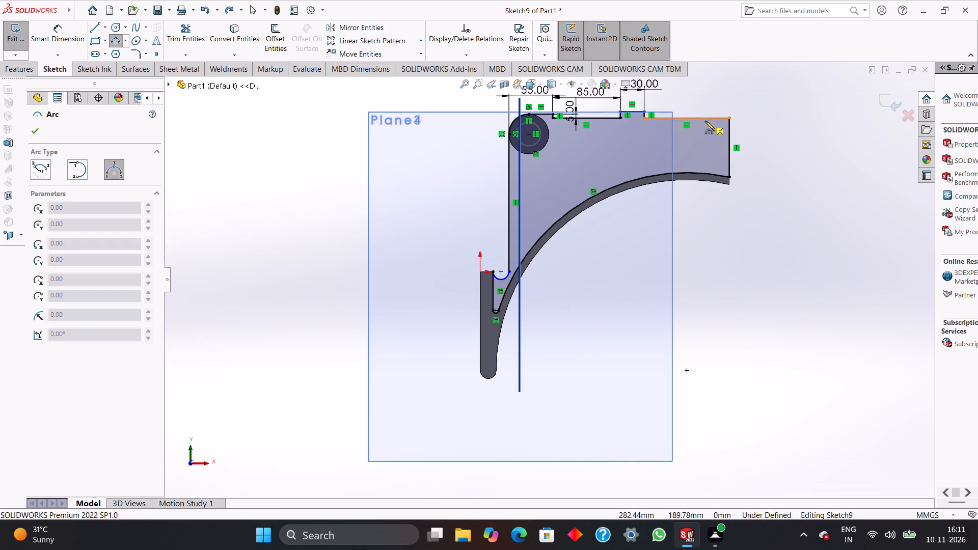
{"action": "left_click", "coordinate": [705, 120]}
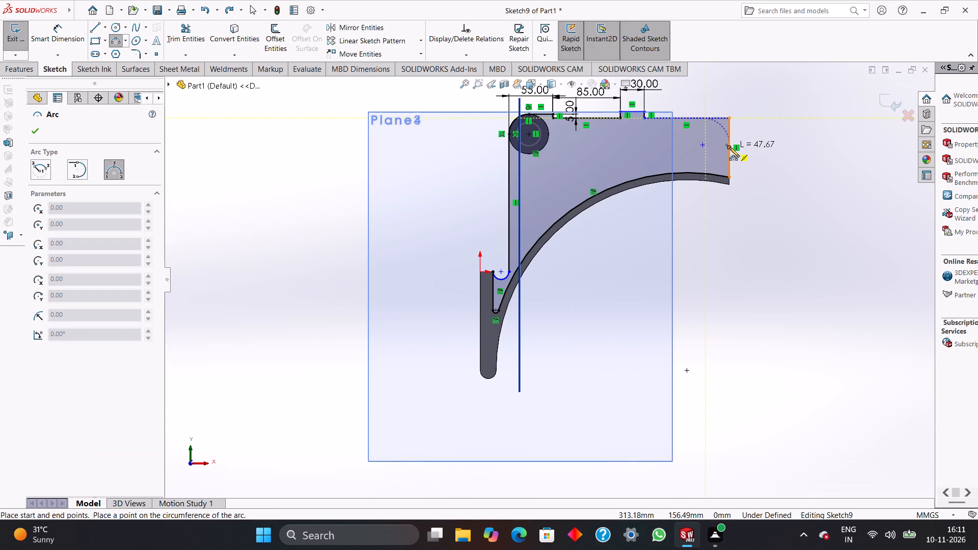
{"action": "left_click", "coordinate": [729, 147]}
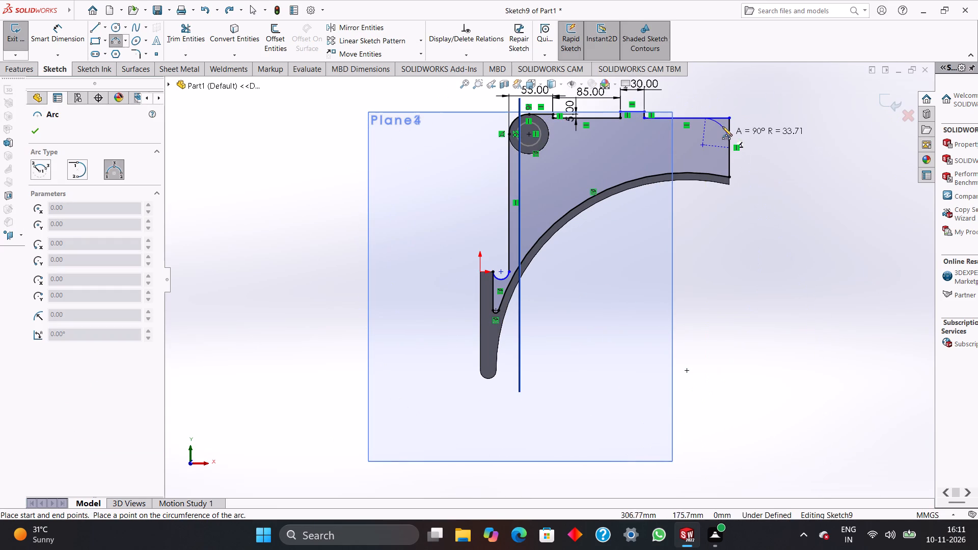
{"action": "left_click", "coordinate": [721, 126]}
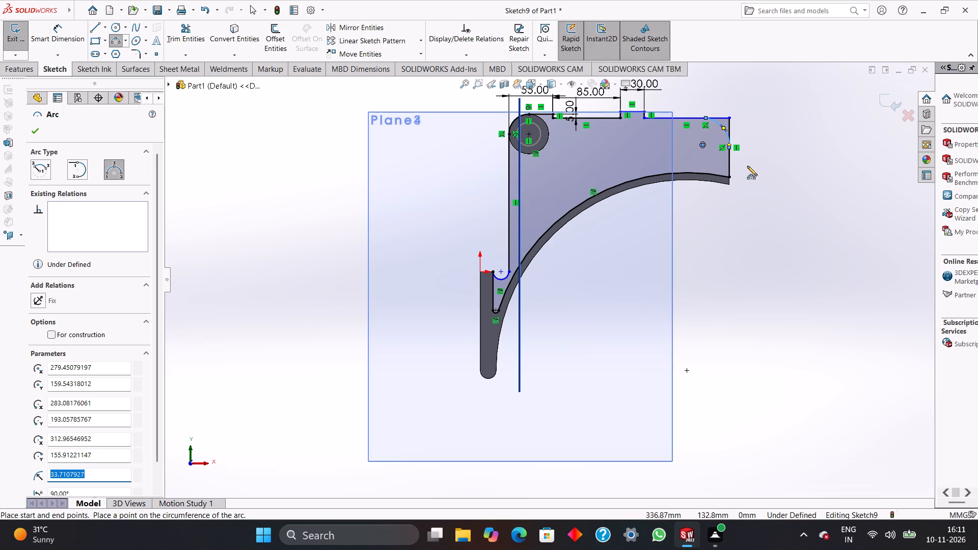
{"action": "left_click", "coordinate": [884, 103]}
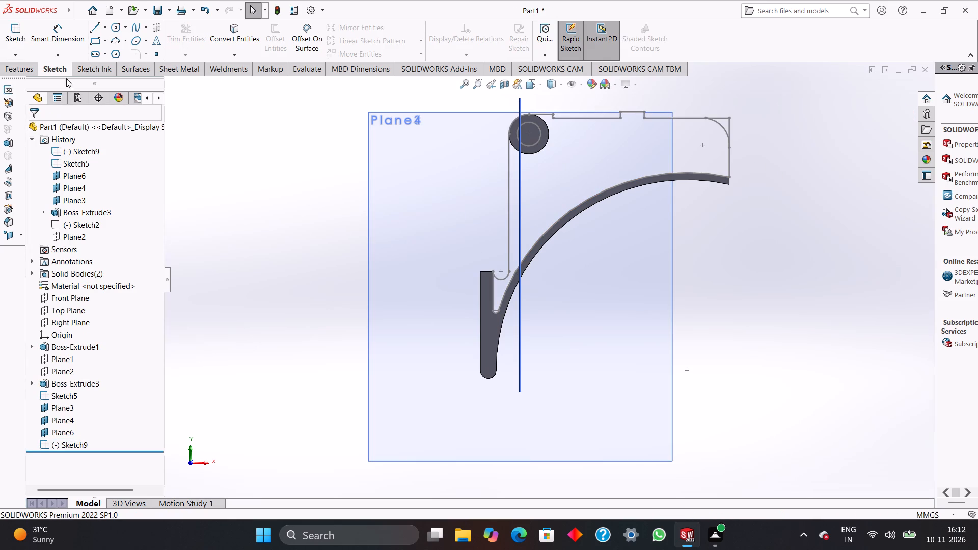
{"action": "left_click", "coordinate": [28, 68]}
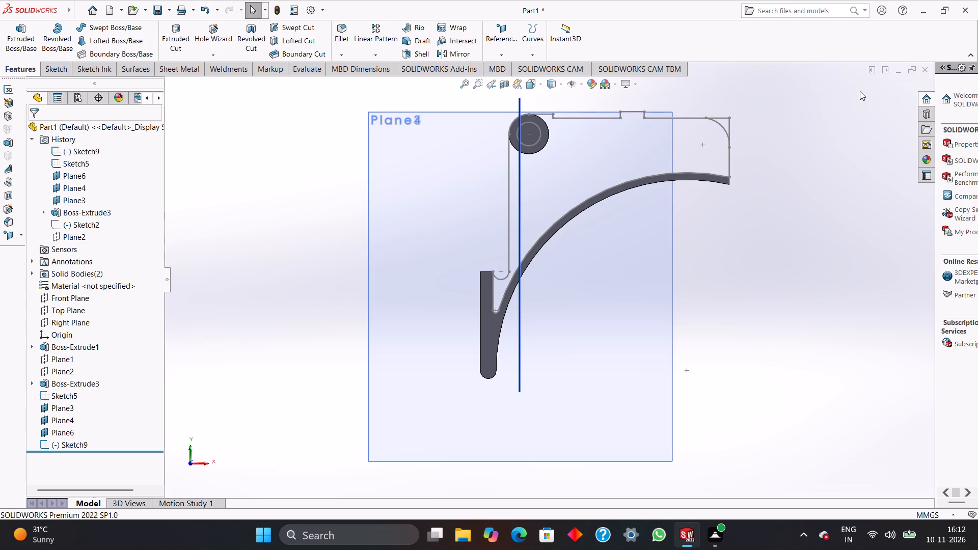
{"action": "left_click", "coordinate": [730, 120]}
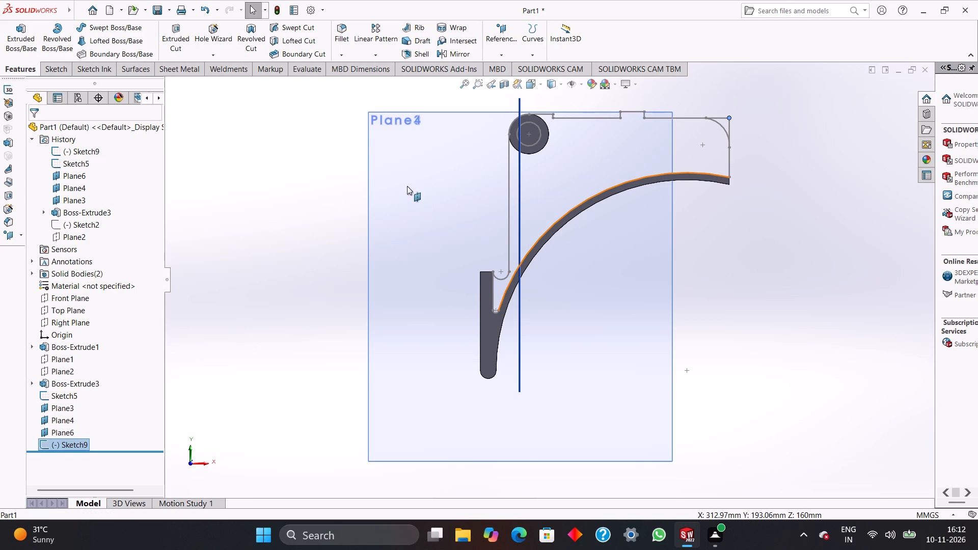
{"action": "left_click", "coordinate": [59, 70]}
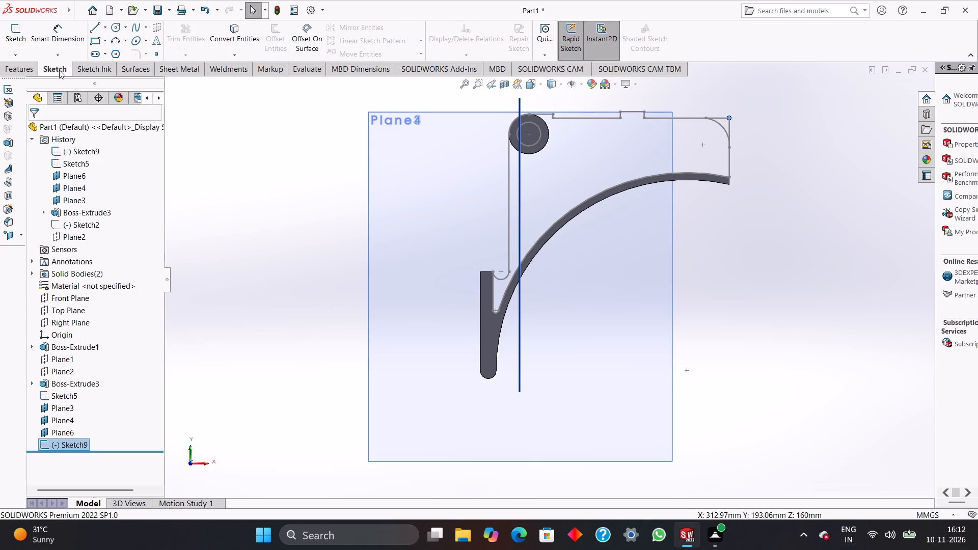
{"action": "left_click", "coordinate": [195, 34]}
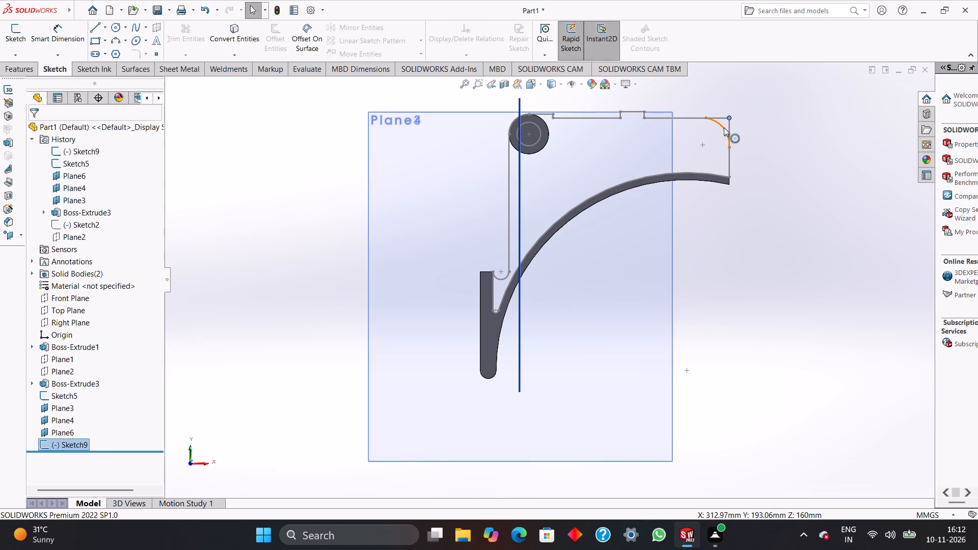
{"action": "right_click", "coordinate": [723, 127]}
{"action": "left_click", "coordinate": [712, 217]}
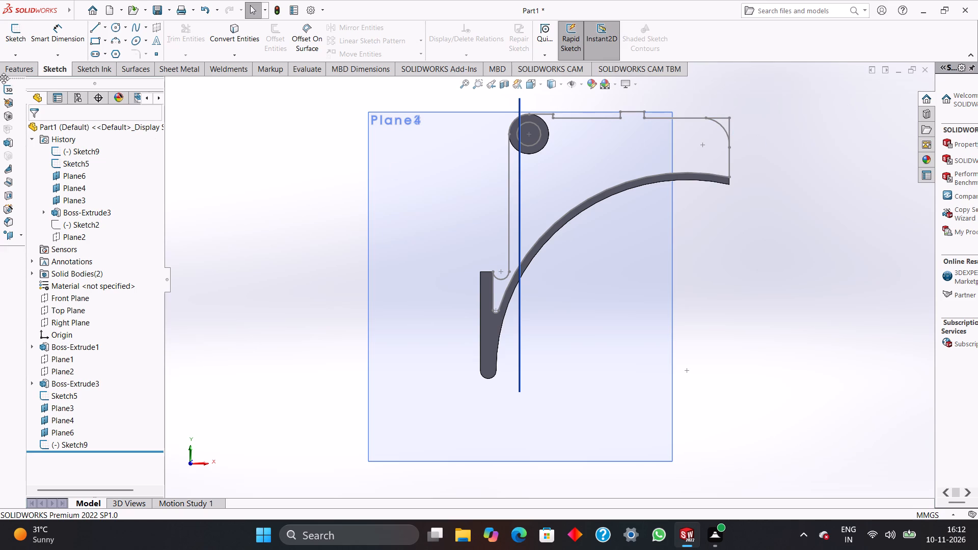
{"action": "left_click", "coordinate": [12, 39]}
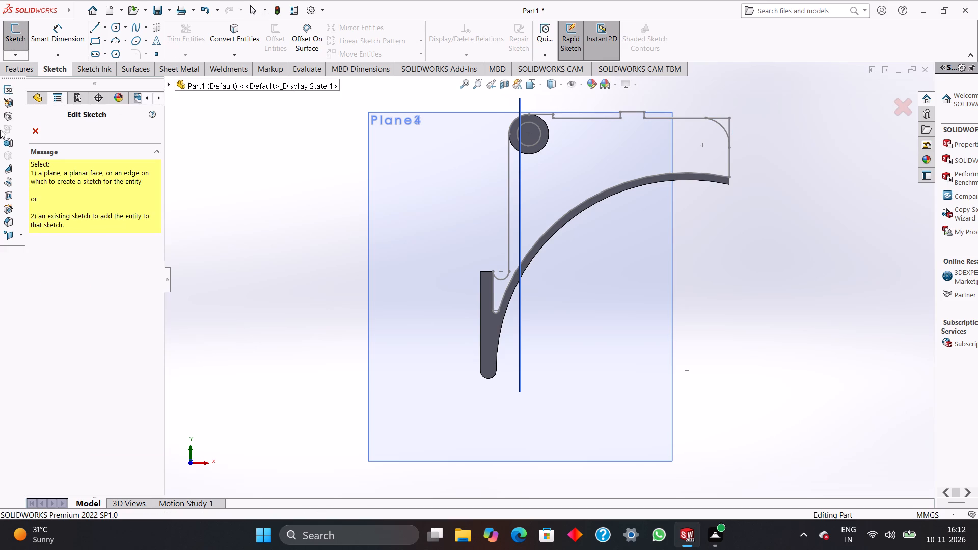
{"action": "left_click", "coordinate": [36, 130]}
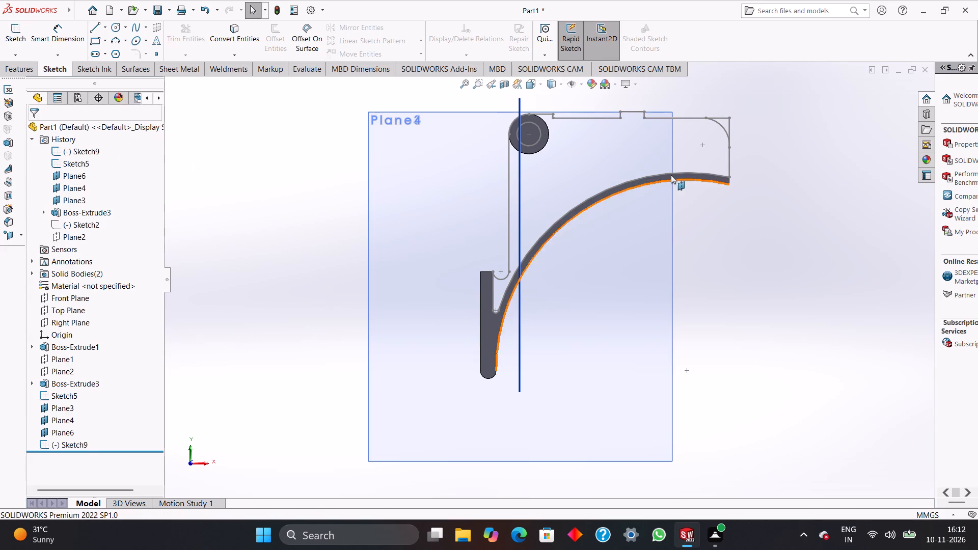
Reopen Sketch9 and power-trim the horizontal and vertical line ends outside the new arc at the rib's upper outer corner.
{"action": "left_click", "coordinate": [701, 144]}
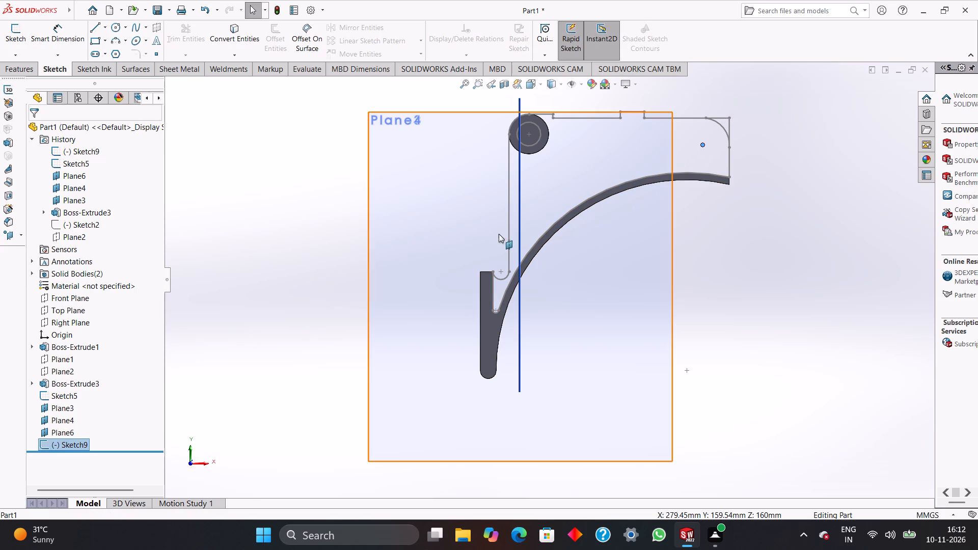
{"action": "left_click", "coordinate": [21, 36]}
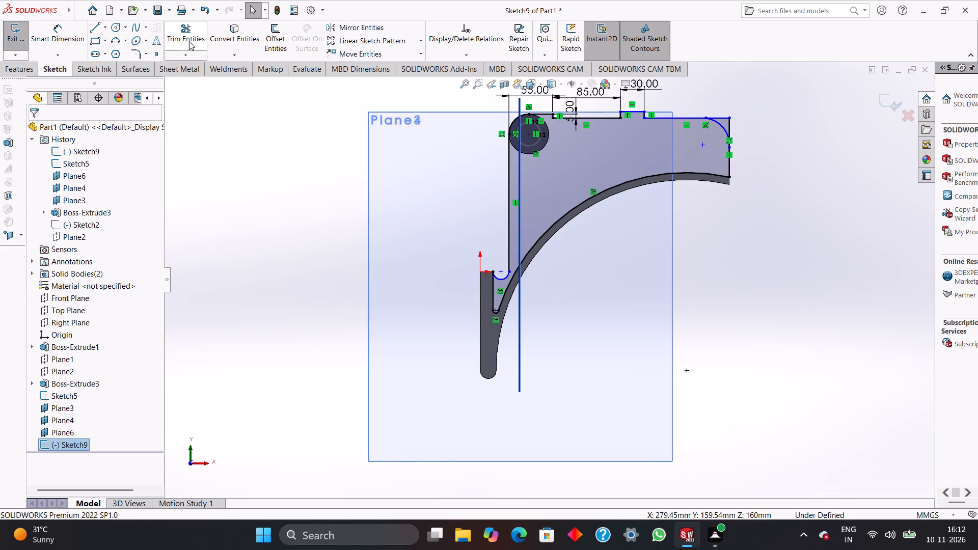
{"action": "left_click", "coordinate": [188, 40]}
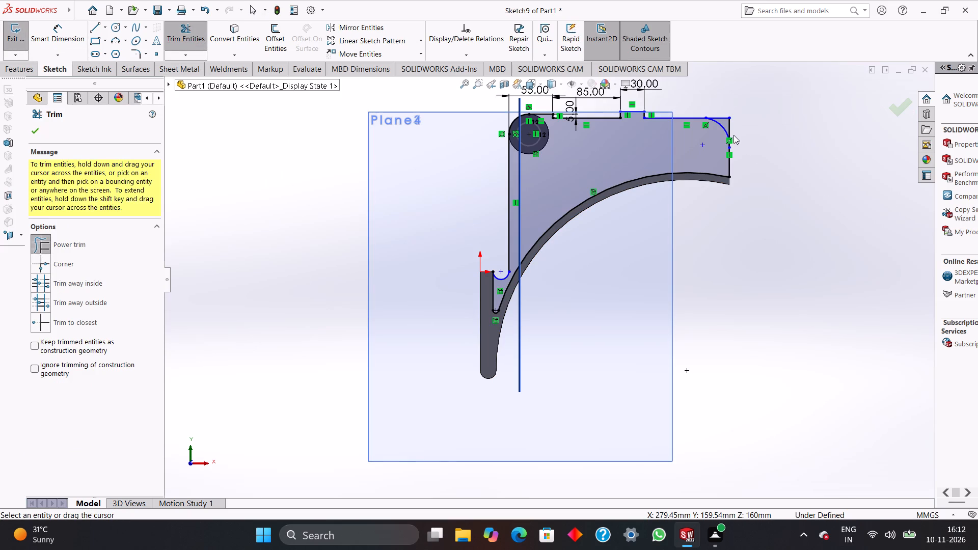
{"action": "left_click", "coordinate": [730, 123]}
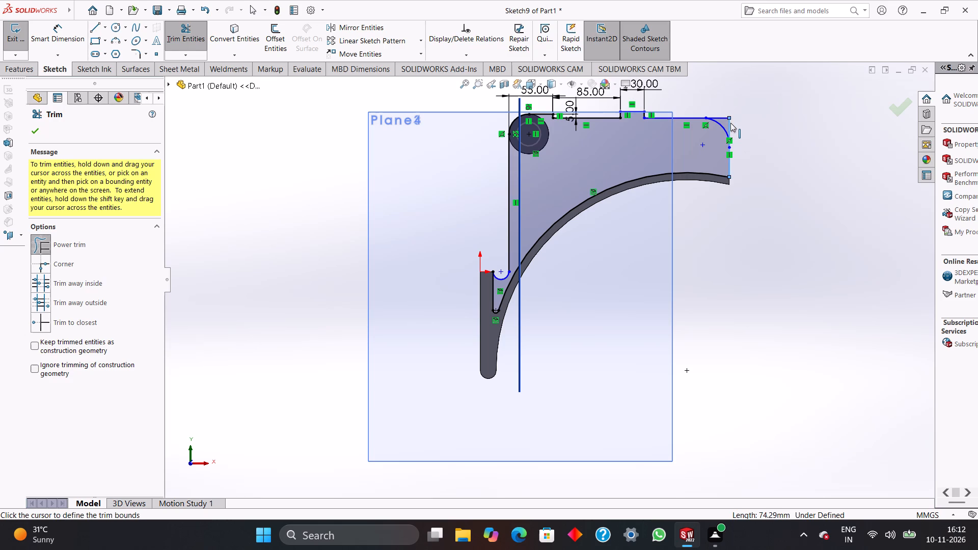
{"action": "scroll", "coordinate": [749, 134], "scroll_direction": "up", "scroll_amount": 2}
{"action": "scroll", "coordinate": [735, 152], "scroll_direction": "down", "scroll_amount": 3}
{"action": "scroll", "coordinate": [613, 204], "scroll_direction": "down", "scroll_amount": 4}
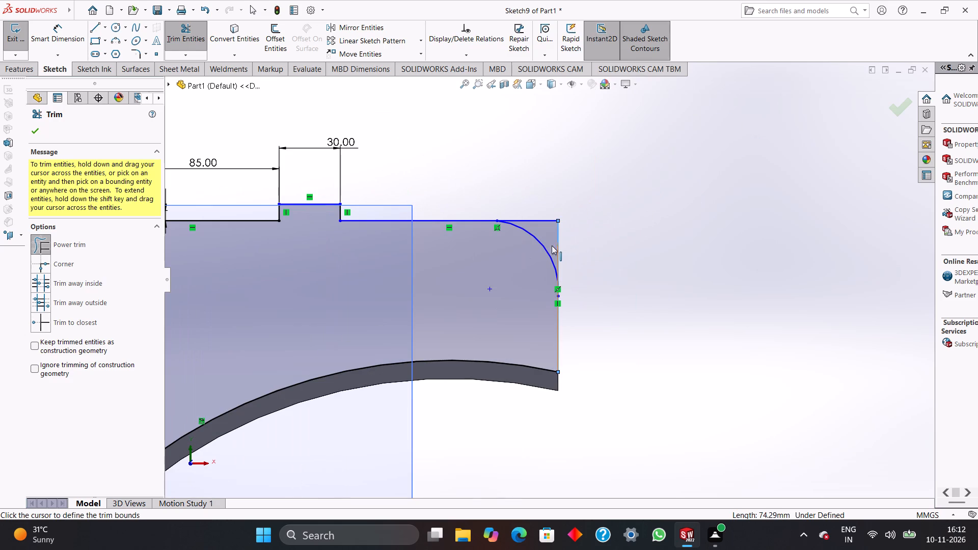
{"action": "left_click", "coordinate": [538, 219]}
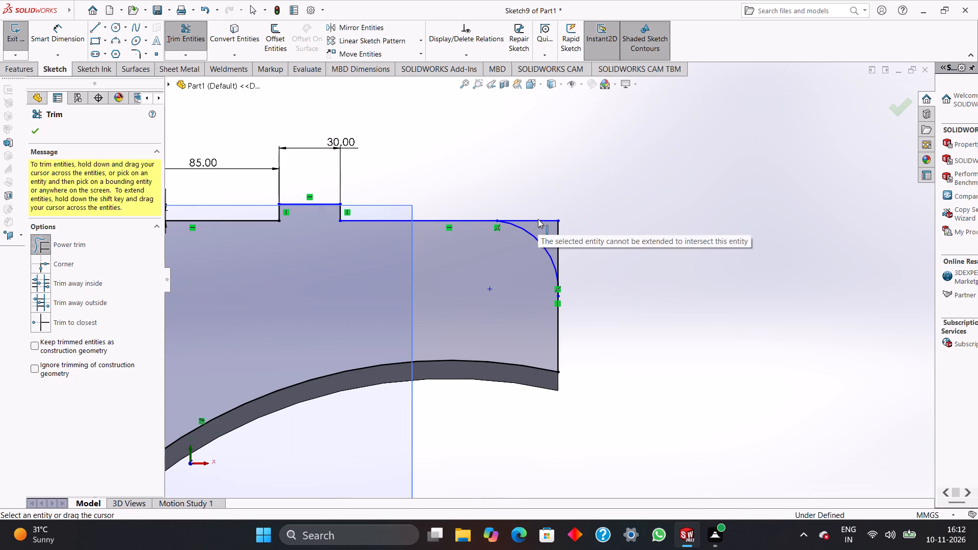
{"action": "left_click", "coordinate": [540, 222]}
{"action": "left_click", "coordinate": [540, 222]}
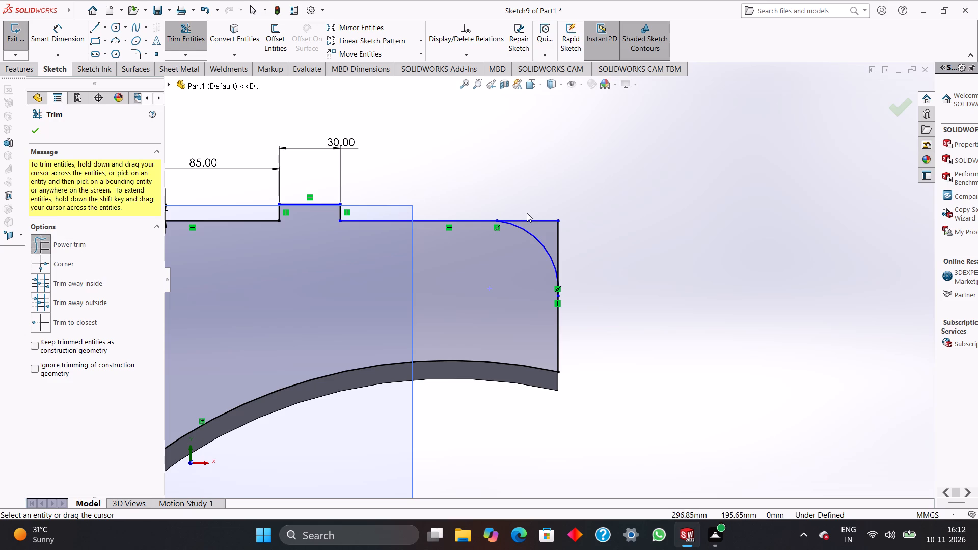
{"action": "left_click_drag", "start_coordinate": [528, 205], "coordinate": [570, 259]}
{"action": "scroll", "coordinate": [573, 265], "scroll_direction": "up", "scroll_amount": 3}
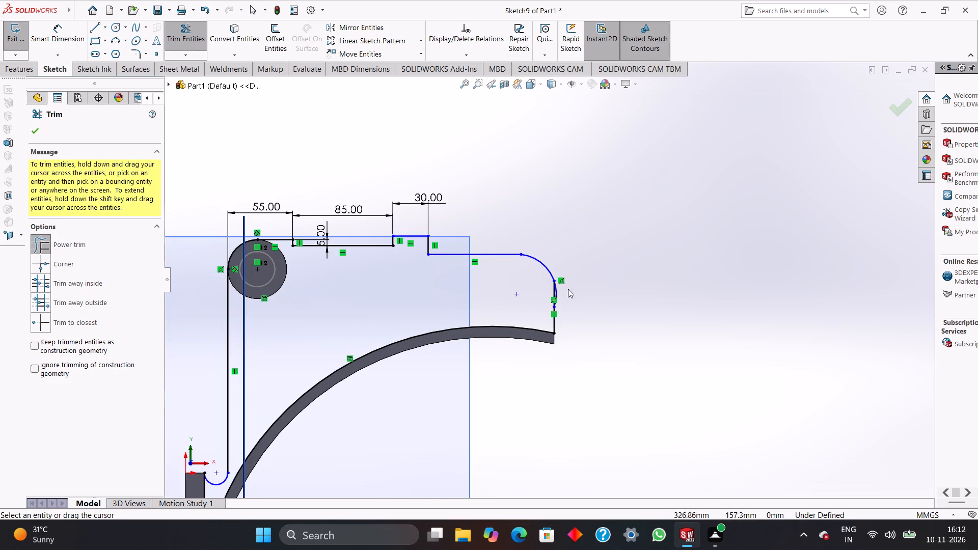
Power-trim the arc segment bulging past the rib's outer vertical edge so the arc ends on that edge.
{"action": "scroll", "coordinate": [561, 295], "scroll_direction": "down", "scroll_amount": 7}
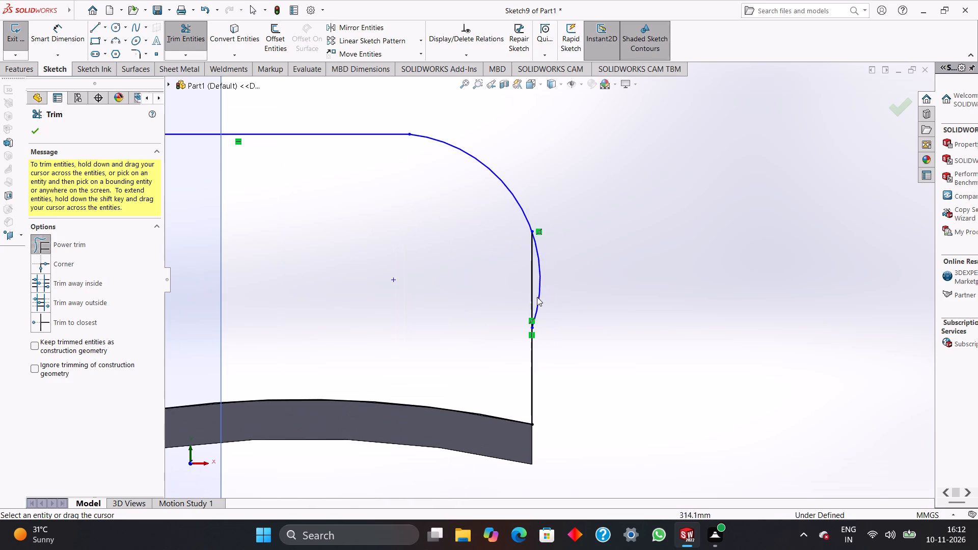
{"action": "left_click_drag", "start_coordinate": [542, 263], "coordinate": [532, 290]}
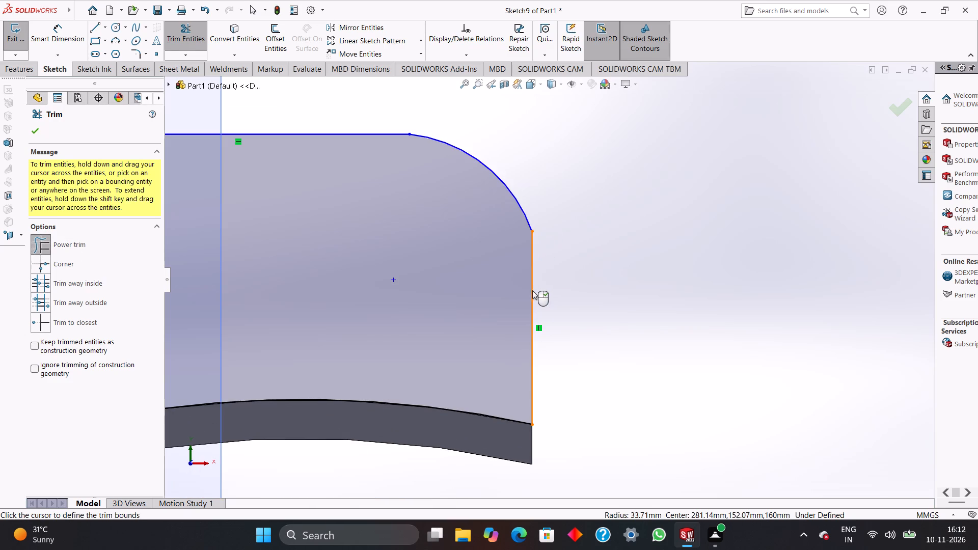
{"action": "scroll", "coordinate": [547, 297], "scroll_direction": "up", "scroll_amount": 3}
{"action": "scroll", "coordinate": [579, 341], "scroll_direction": "up", "scroll_amount": 3}
{"action": "scroll", "coordinate": [431, 440], "scroll_direction": "up", "scroll_amount": 3}
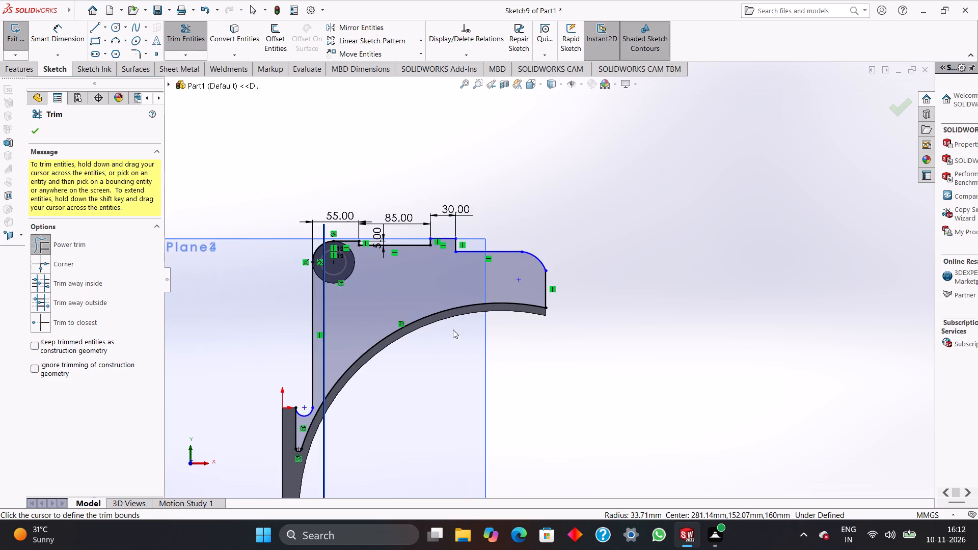
{"action": "scroll", "coordinate": [454, 311], "scroll_direction": "down", "scroll_amount": 3}
{"action": "scroll", "coordinate": [450, 289], "scroll_direction": "up", "scroll_amount": 1}
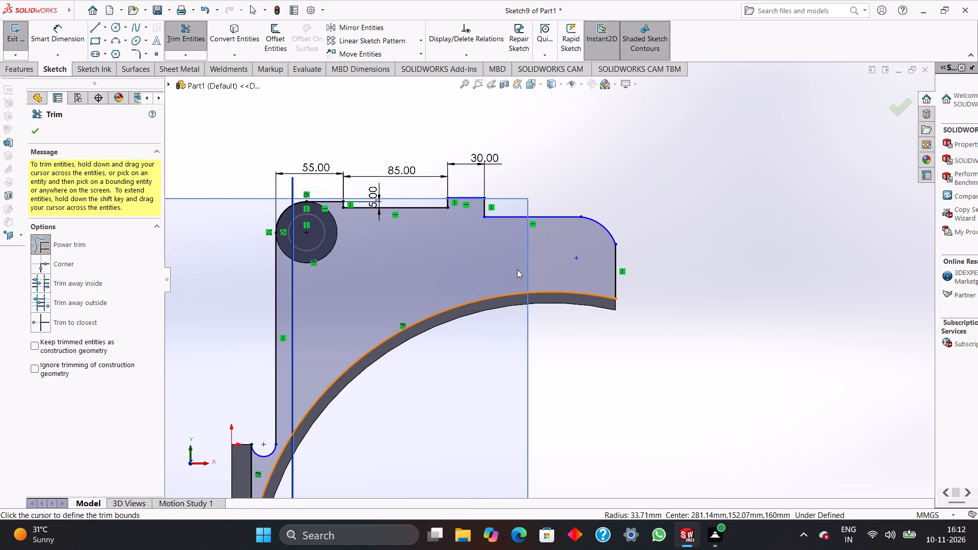
{"action": "middle_click_drag", "start_coordinate": [522, 265], "coordinate": [514, 294]}
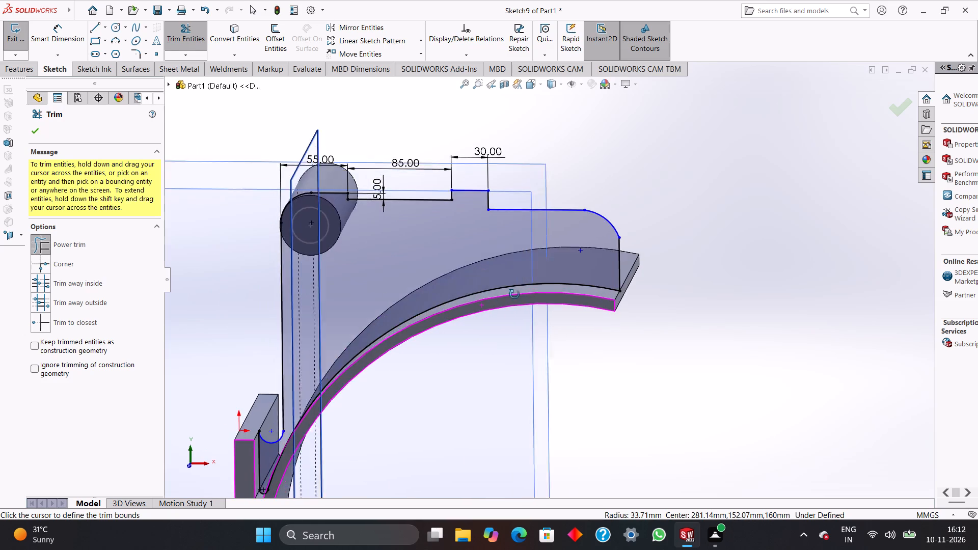
{"action": "middle_click_drag", "start_coordinate": [514, 294], "coordinate": [488, 326]}
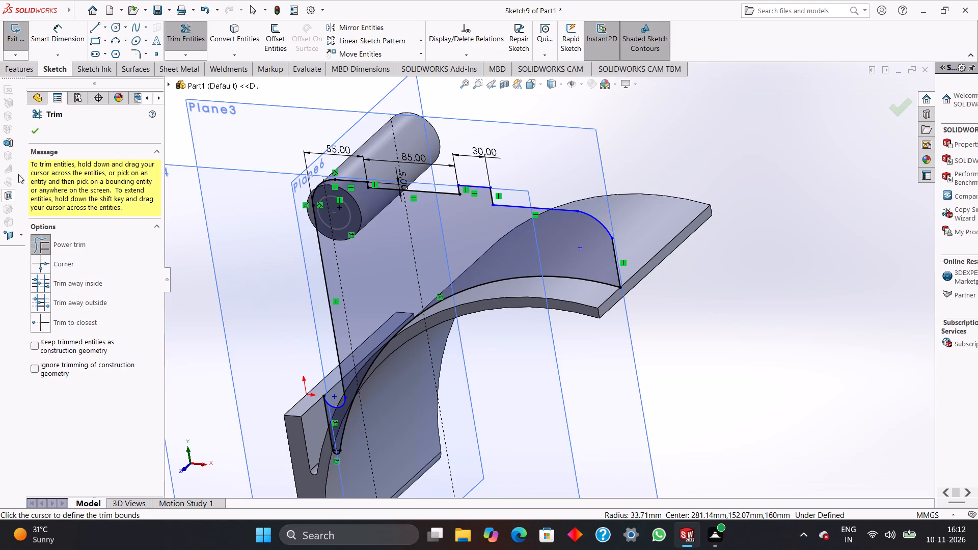
{"action": "left_click", "coordinate": [37, 128]}
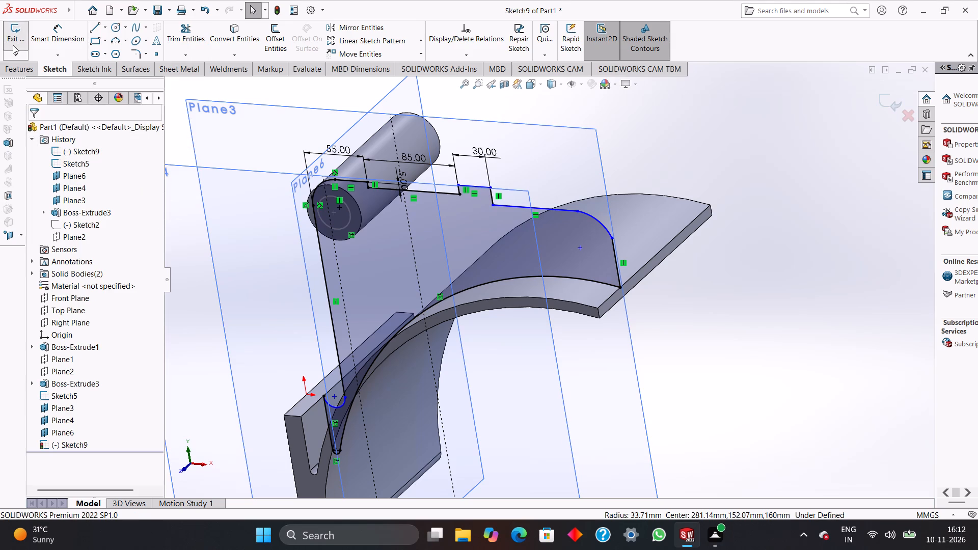
Draw a corner rectangle about 65 by 70 mm down into the rib from the 30 mm raised step's inner top corner.
{"action": "left_click", "coordinate": [93, 40]}
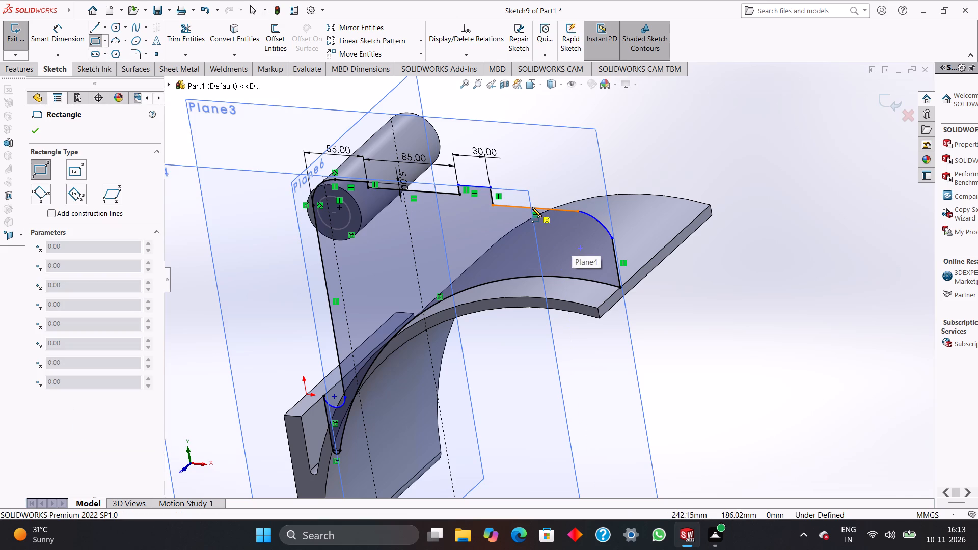
{"action": "left_click", "coordinate": [458, 185]}
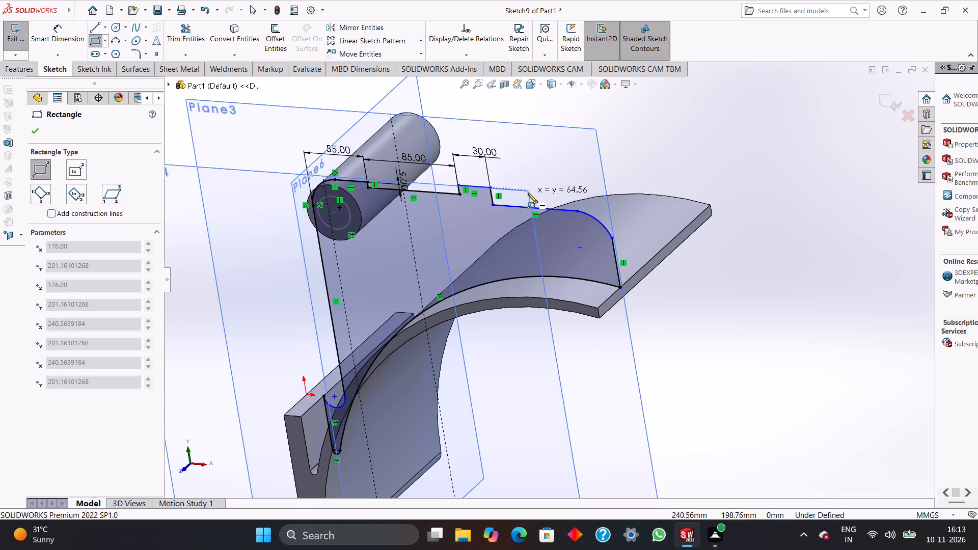
{"action": "middle_click_drag", "start_coordinate": [528, 191], "coordinate": [565, 178]}
{"action": "scroll", "coordinate": [557, 168], "scroll_direction": "up", "scroll_amount": 1}
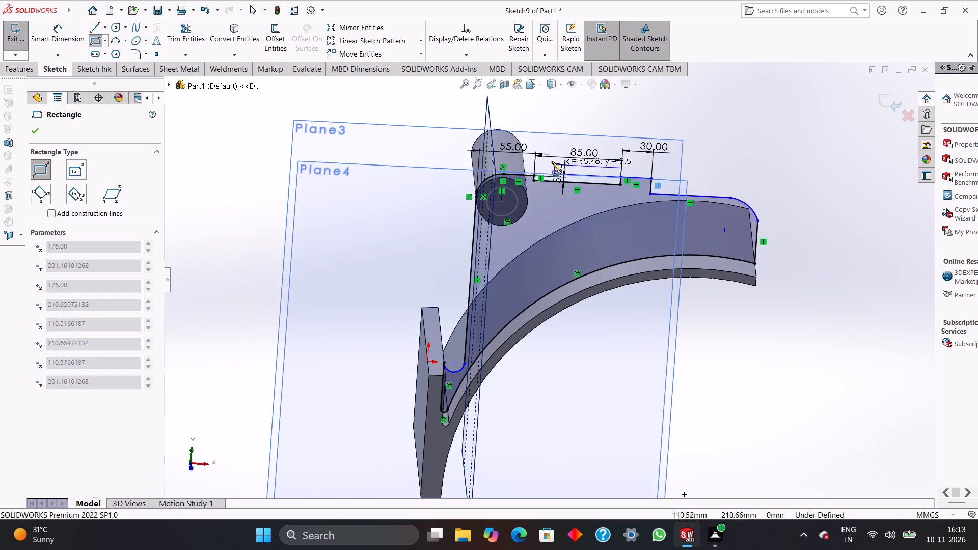
{"action": "scroll", "coordinate": [547, 155], "scroll_direction": "down", "scroll_amount": 3}
{"action": "scroll", "coordinate": [716, 268], "scroll_direction": "down", "scroll_amount": 1}
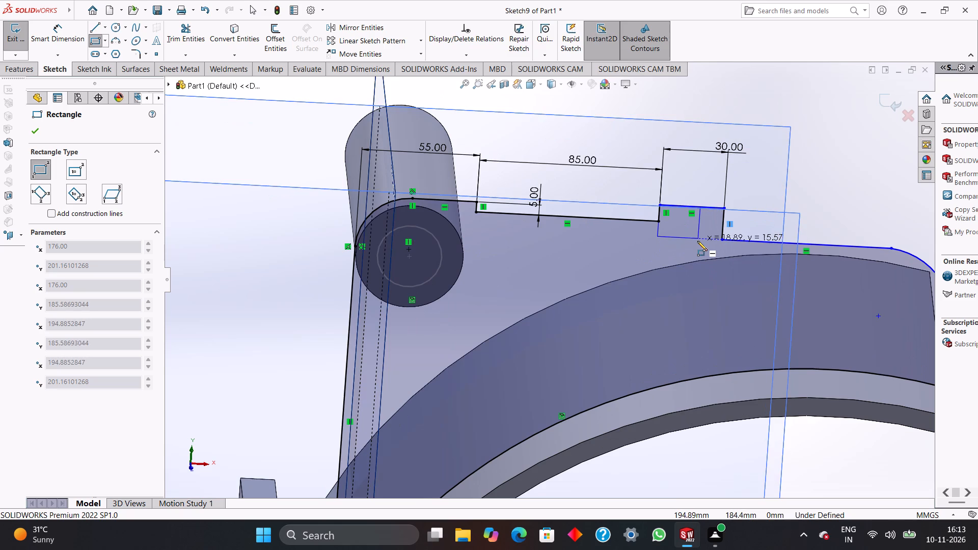
{"action": "key", "text": "ctrl+2"}
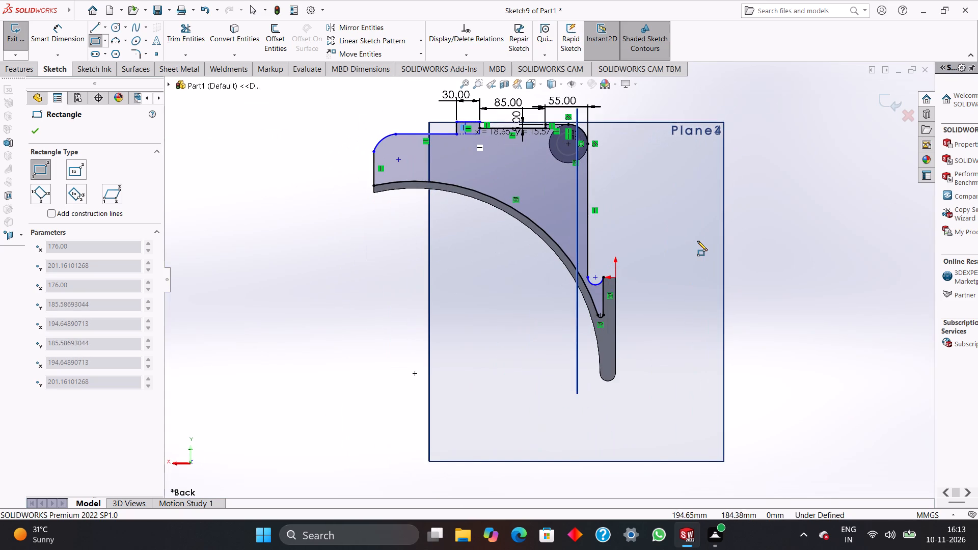
{"action": "key", "text": "ctrl+6"}
{"action": "key", "text": "ctrl+7"}
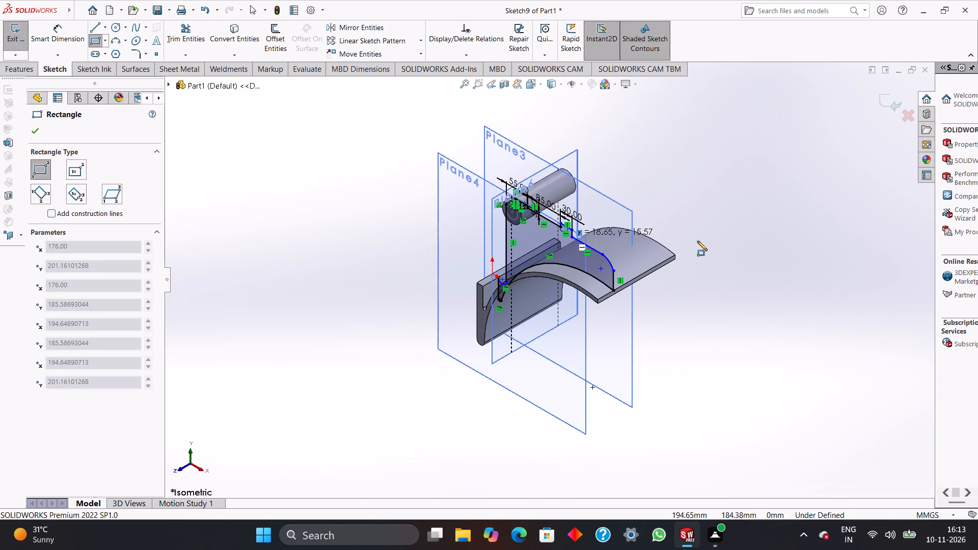
{"action": "key", "text": "ctrl+8"}
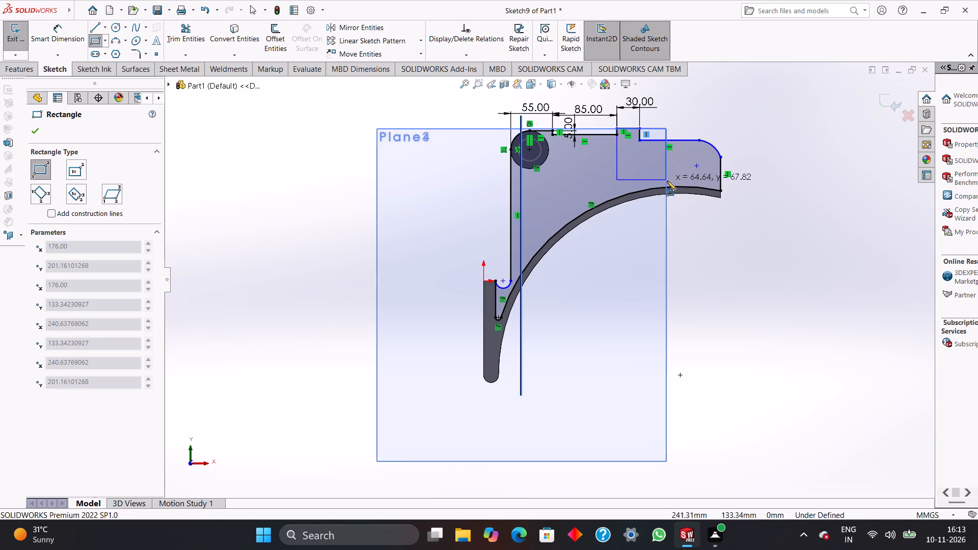
{"action": "left_click", "coordinate": [666, 182]}
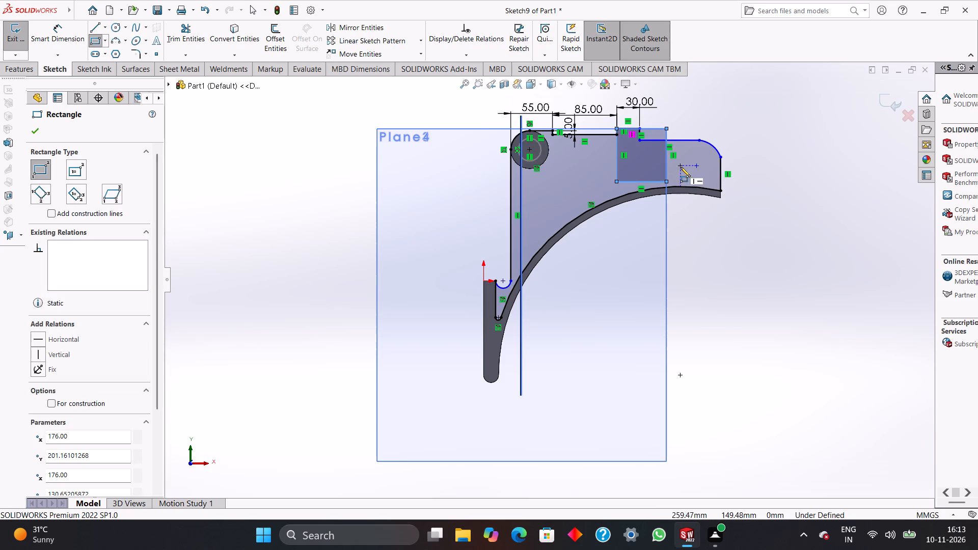
Power-trim the horizontal rib edge inside the rectangle and the rectangle's top edge beyond the 30 mm step.
{"action": "left_click", "coordinate": [181, 34]}
{"action": "left_click_drag", "start_coordinate": [649, 135], "coordinate": [643, 152]}
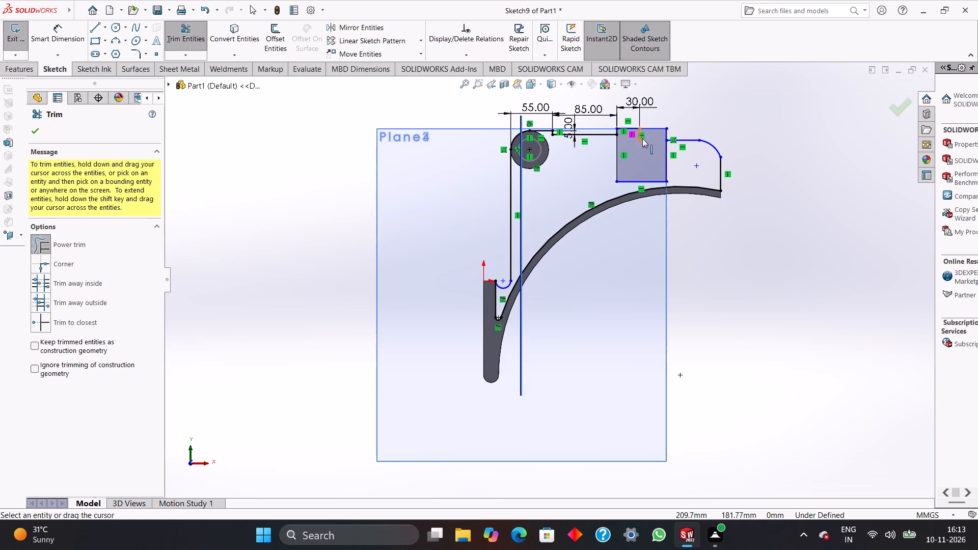
{"action": "left_click_drag", "start_coordinate": [645, 131], "coordinate": [632, 136]}
{"action": "left_click_drag", "start_coordinate": [642, 137], "coordinate": [641, 137]}
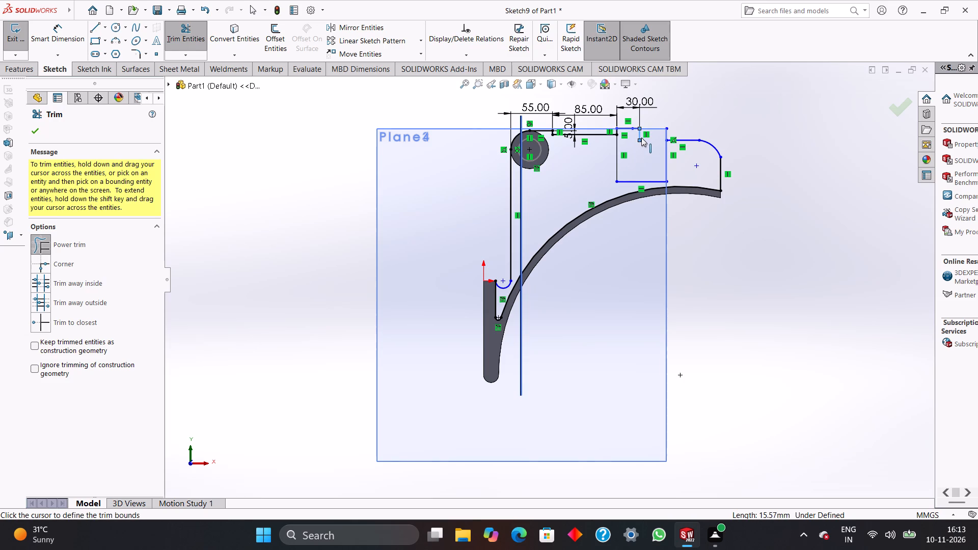
{"action": "left_click_drag", "start_coordinate": [641, 137], "coordinate": [635, 137]}
{"action": "left_click_drag", "start_coordinate": [642, 133], "coordinate": [634, 135]}
Power-trim all remaining pieces of the old step's short outer vertical line inside the rectangle.
{"action": "scroll", "coordinate": [641, 135], "scroll_direction": "up", "scroll_amount": 2}
{"action": "scroll", "coordinate": [638, 133], "scroll_direction": "down", "scroll_amount": 5}
{"action": "scroll", "coordinate": [562, 221], "scroll_direction": "down", "scroll_amount": 4}
{"action": "scroll", "coordinate": [483, 397], "scroll_direction": "down", "scroll_amount": 1}
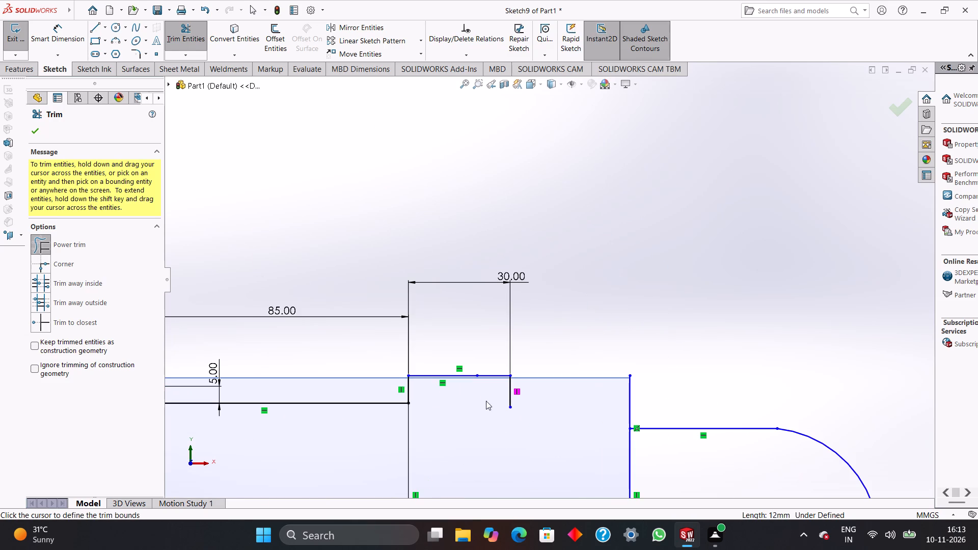
{"action": "left_click", "coordinate": [509, 386]}
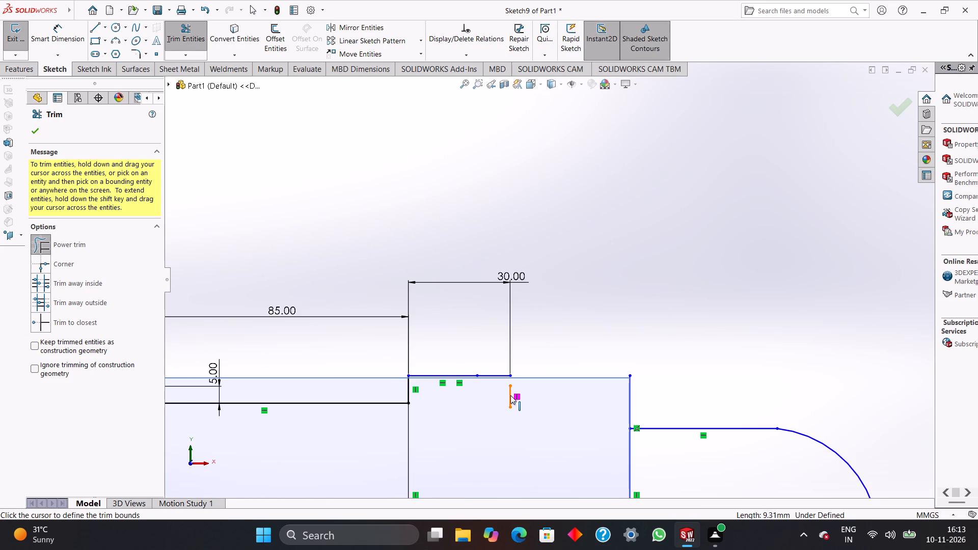
{"action": "left_click", "coordinate": [510, 395]}
{"action": "left_click", "coordinate": [509, 393]}
{"action": "double_click", "coordinate": [511, 399]}
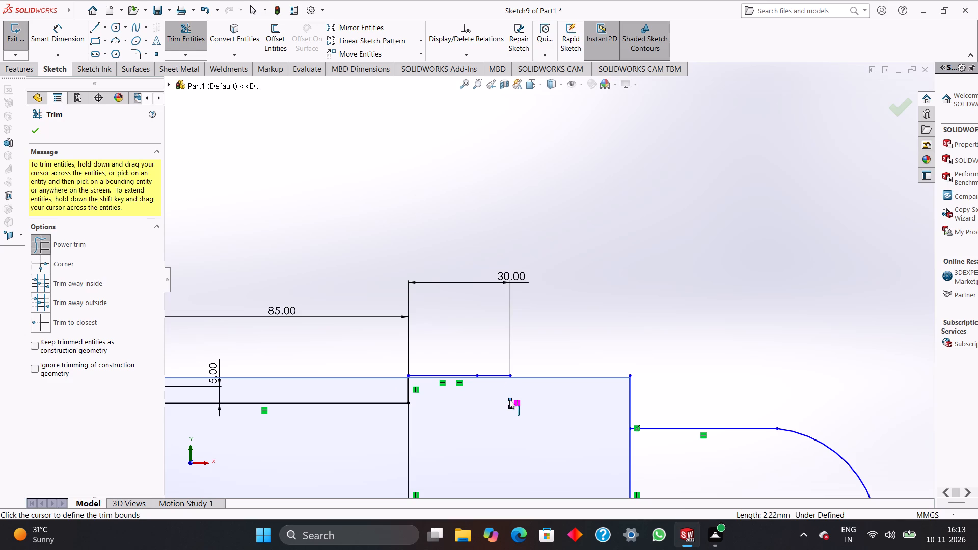
{"action": "left_click", "coordinate": [511, 400]}
{"action": "left_click", "coordinate": [510, 404]}
{"action": "left_click_drag", "start_coordinate": [515, 396], "coordinate": [508, 407]}
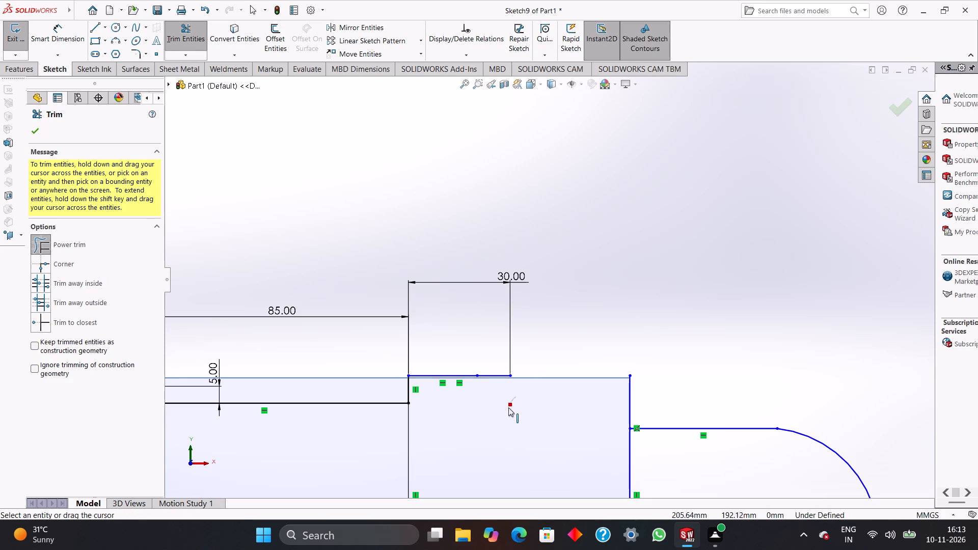
{"action": "left_click_drag", "start_coordinate": [508, 407], "coordinate": [504, 409]}
Power-trim the overlapping horizontal line pieces along the rectangle's top, including the old 30 mm step's top edge.
{"action": "left_click_drag", "start_coordinate": [494, 373], "coordinate": [490, 378]}
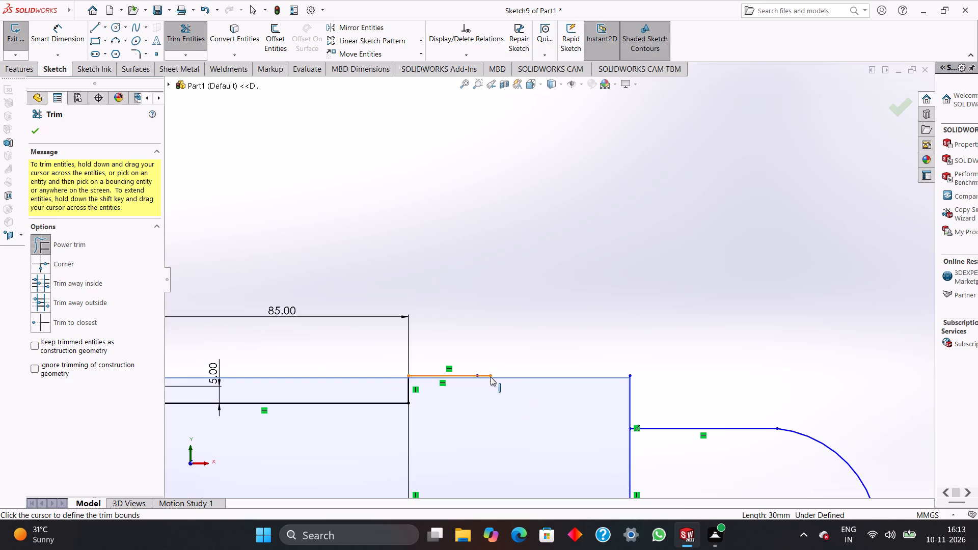
{"action": "left_click_drag", "start_coordinate": [474, 370], "coordinate": [466, 378]}
{"action": "left_click_drag", "start_coordinate": [484, 371], "coordinate": [483, 375]}
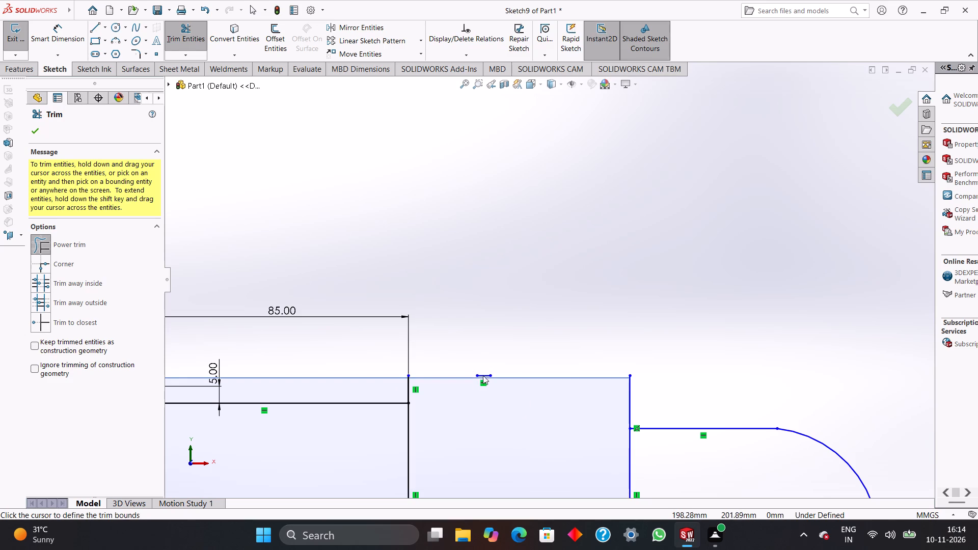
{"action": "left_click_drag", "start_coordinate": [483, 375], "coordinate": [482, 382]}
Examine the trimmed rib profile and rectangle against the cylinder and curved arm from several angles.
{"action": "scroll", "coordinate": [456, 421], "scroll_direction": "up", "scroll_amount": 2}
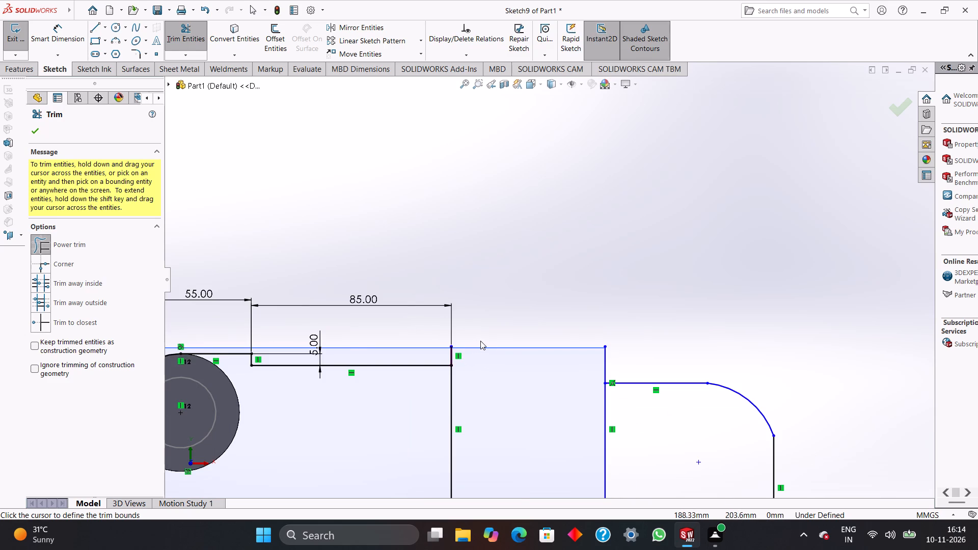
{"action": "scroll", "coordinate": [480, 341], "scroll_direction": "up", "scroll_amount": 2}
{"action": "scroll", "coordinate": [483, 351], "scroll_direction": "down", "scroll_amount": 1}
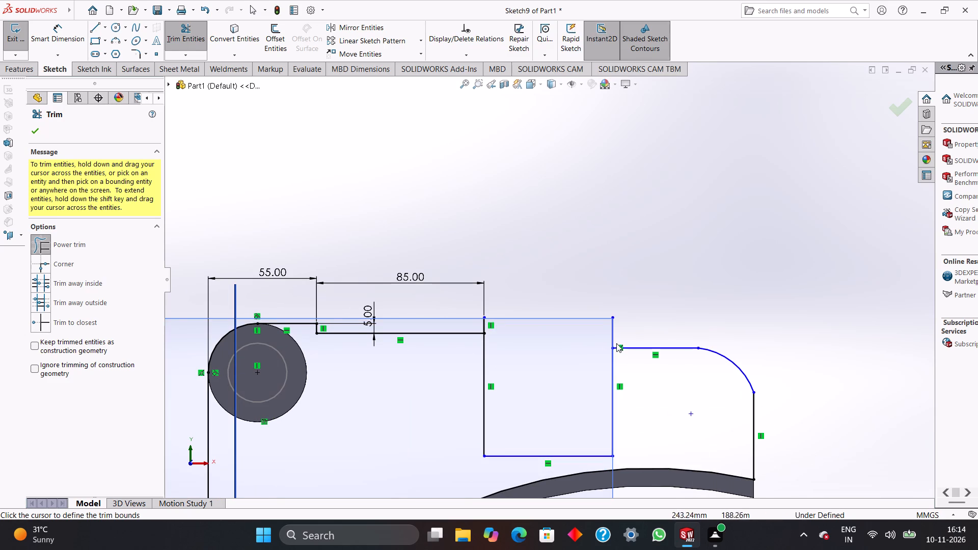
{"action": "middle_click_drag", "start_coordinate": [616, 346], "coordinate": [523, 355]}
{"action": "scroll", "coordinate": [520, 355], "scroll_direction": "up", "scroll_amount": 4}
{"action": "scroll", "coordinate": [361, 363], "scroll_direction": "up", "scroll_amount": 2}
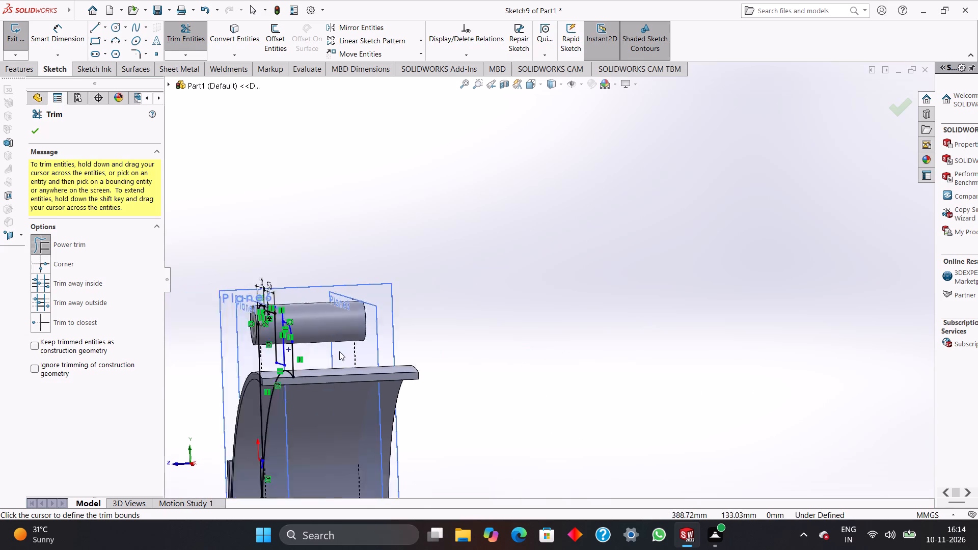
{"action": "scroll", "coordinate": [339, 351], "scroll_direction": "up", "scroll_amount": 2}
{"action": "middle_click_drag", "start_coordinate": [340, 339], "coordinate": [324, 339]}
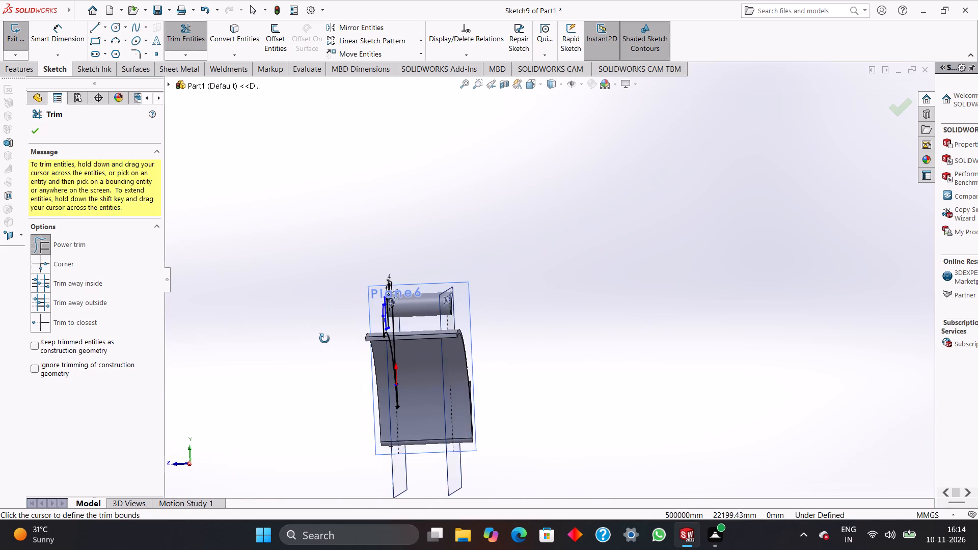
{"action": "middle_click_drag", "start_coordinate": [324, 339], "coordinate": [452, 338]}
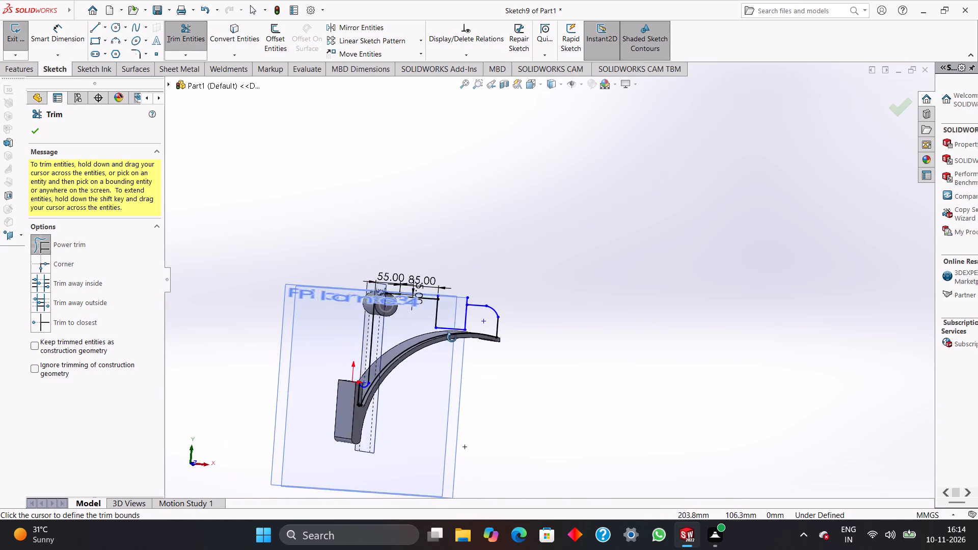
{"action": "middle_click_drag", "start_coordinate": [452, 338], "coordinate": [452, 321]}
Draw a horizontal line about 65 mm long joining the rectangle's two upper corners to close its top.
{"action": "scroll", "coordinate": [474, 300], "scroll_direction": "down", "scroll_amount": 3}
{"action": "scroll", "coordinate": [447, 297], "scroll_direction": "up", "scroll_amount": 1}
{"action": "scroll", "coordinate": [447, 297], "scroll_direction": "down", "scroll_amount": 4}
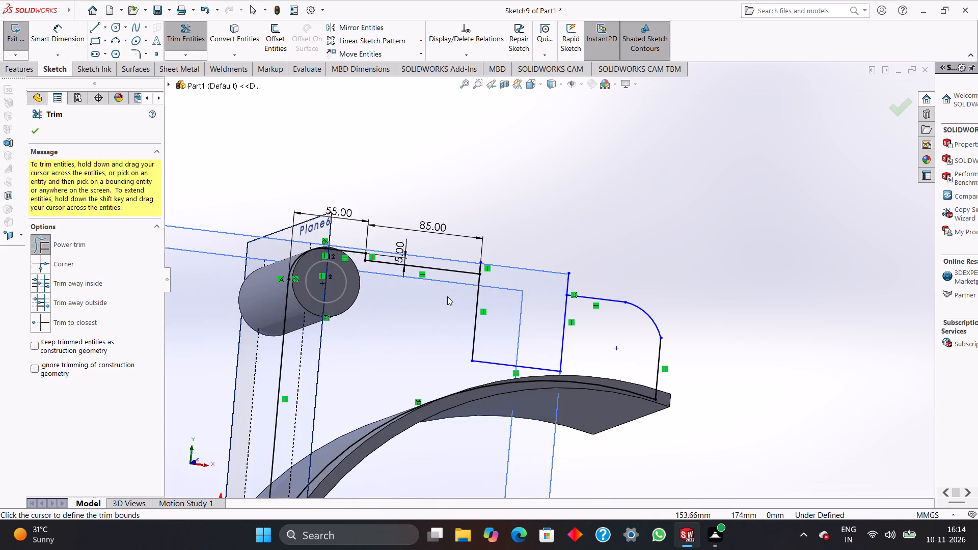
{"action": "scroll", "coordinate": [457, 294], "scroll_direction": "down", "scroll_amount": 1}
{"action": "scroll", "coordinate": [582, 261], "scroll_direction": "down", "scroll_amount": 1}
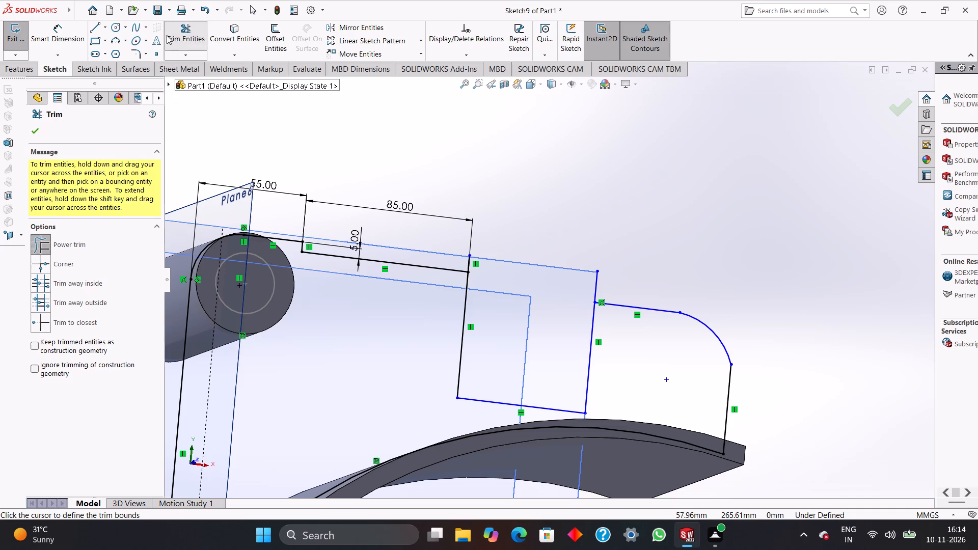
{"action": "left_click", "coordinate": [95, 24]}
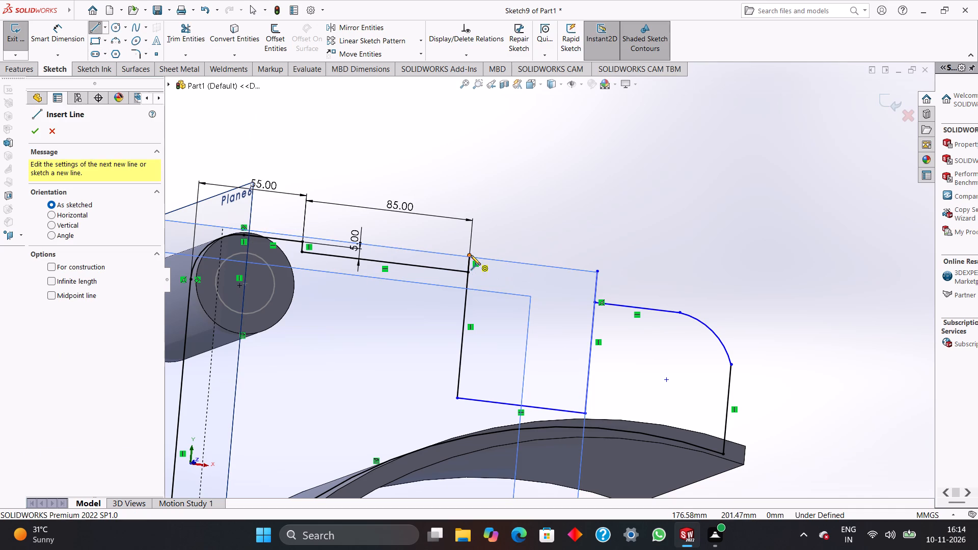
{"action": "left_click", "coordinate": [471, 255]}
{"action": "left_click", "coordinate": [597, 270]}
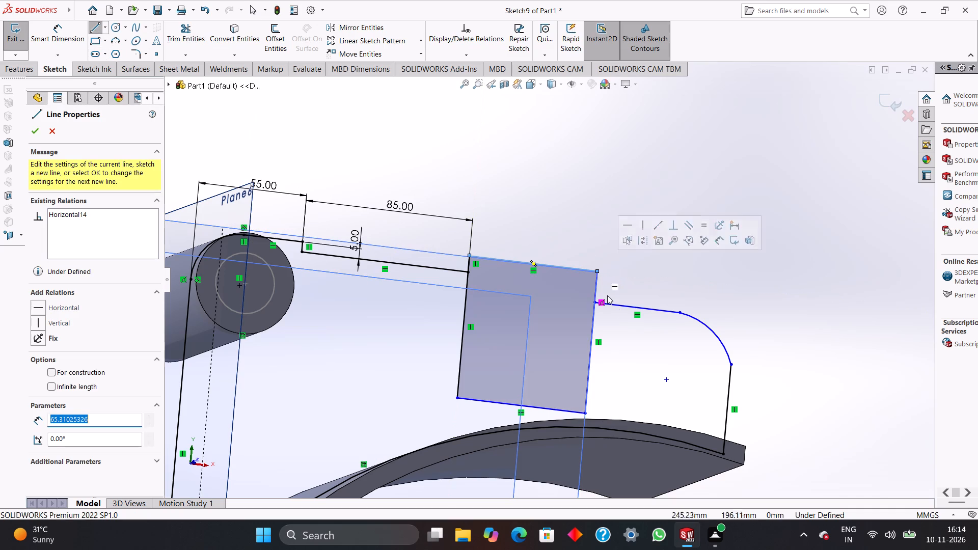
{"action": "left_click", "coordinate": [679, 220]}
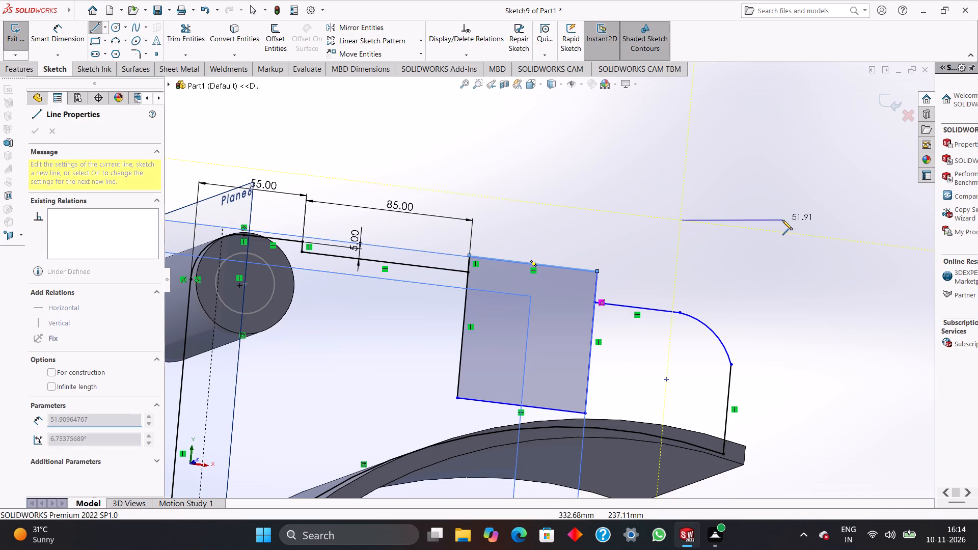
{"action": "right_click_drag", "start_coordinate": [782, 220], "coordinate": [777, 151]}
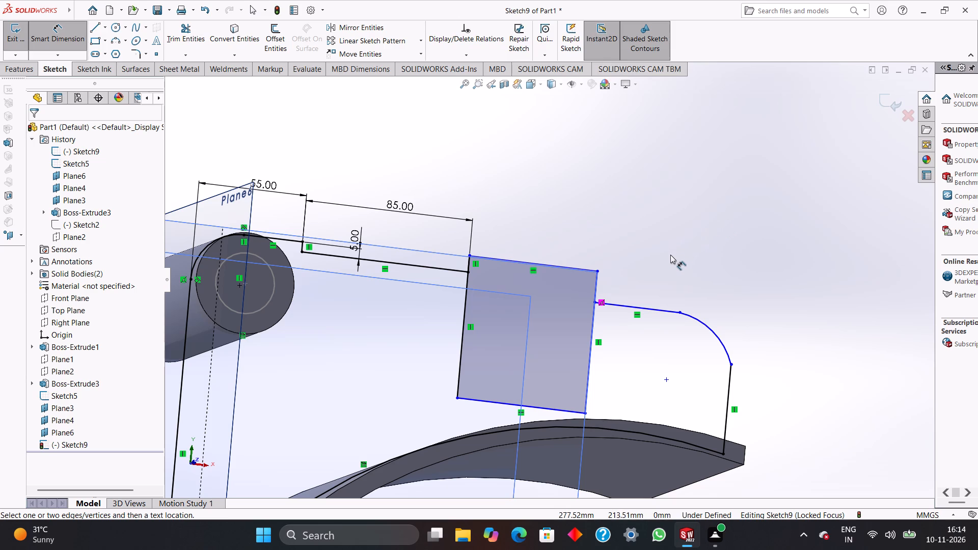
Close Sketch9 and return to the part.
{"action": "middle_click_drag", "start_coordinate": [684, 255], "coordinate": [605, 359]}
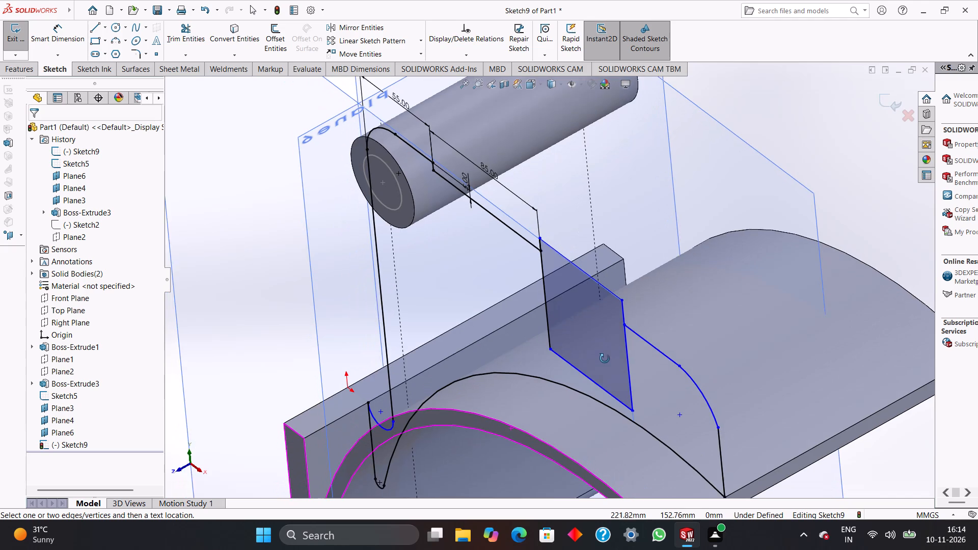
{"action": "middle_click_drag", "start_coordinate": [605, 359], "coordinate": [607, 360]}
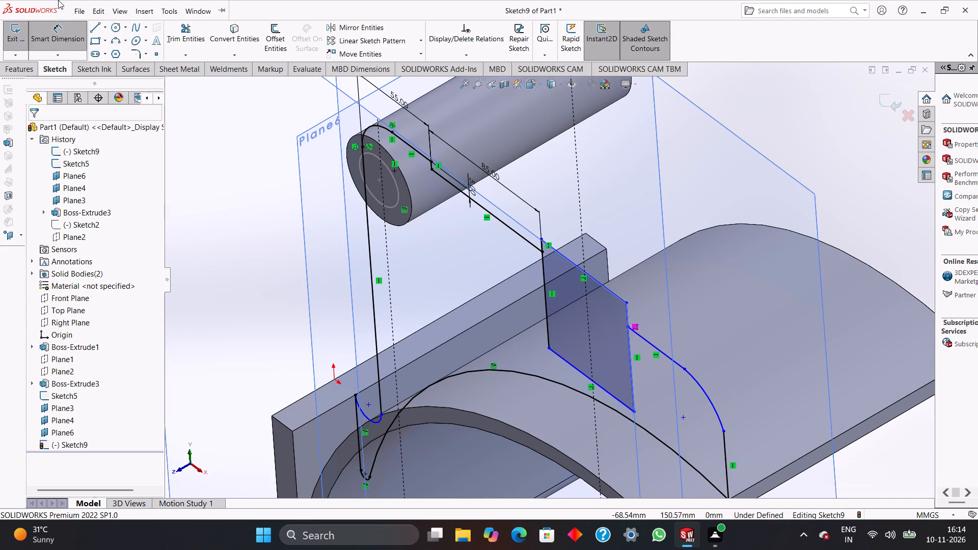
{"action": "left_click", "coordinate": [21, 40]}
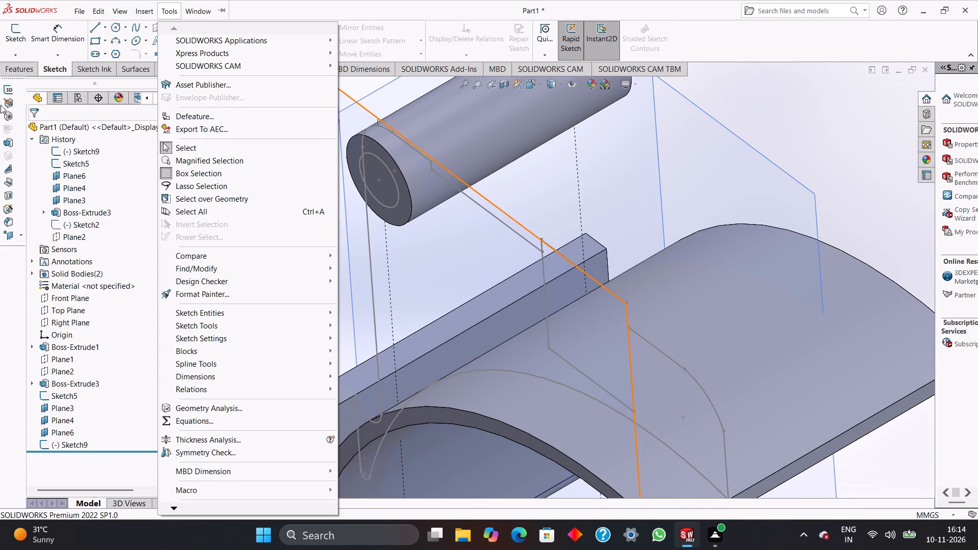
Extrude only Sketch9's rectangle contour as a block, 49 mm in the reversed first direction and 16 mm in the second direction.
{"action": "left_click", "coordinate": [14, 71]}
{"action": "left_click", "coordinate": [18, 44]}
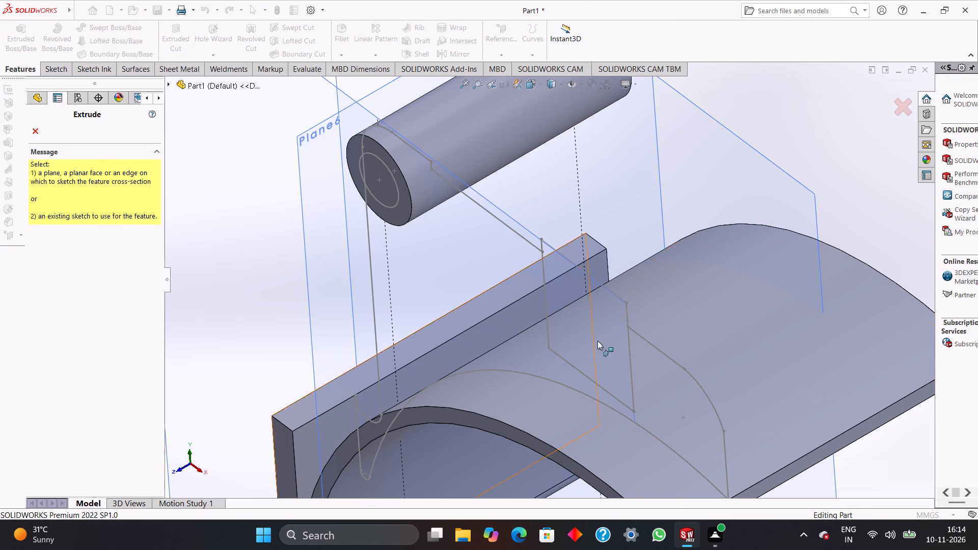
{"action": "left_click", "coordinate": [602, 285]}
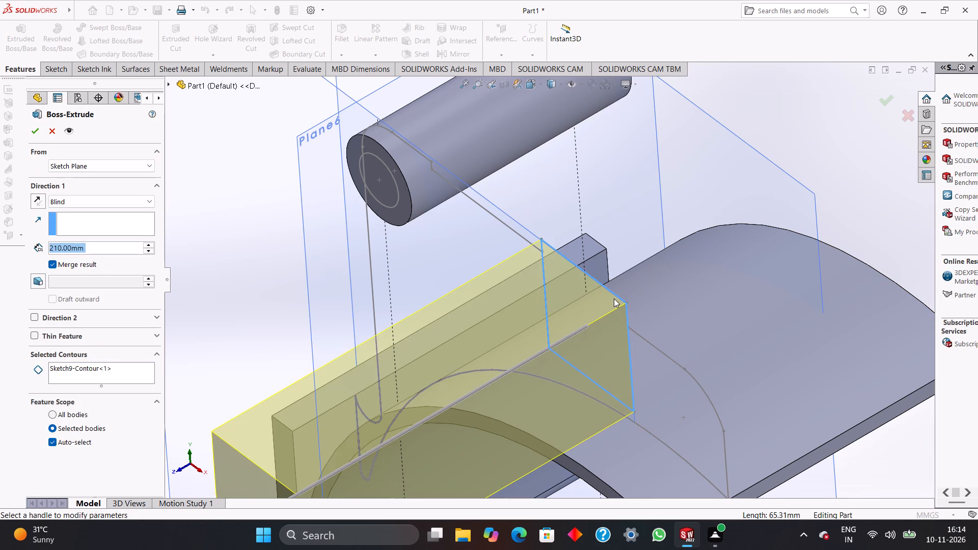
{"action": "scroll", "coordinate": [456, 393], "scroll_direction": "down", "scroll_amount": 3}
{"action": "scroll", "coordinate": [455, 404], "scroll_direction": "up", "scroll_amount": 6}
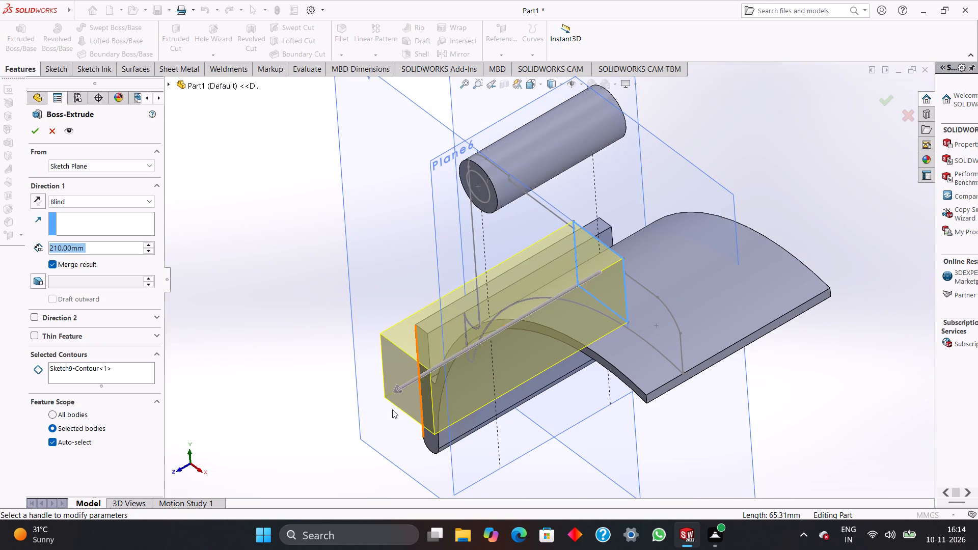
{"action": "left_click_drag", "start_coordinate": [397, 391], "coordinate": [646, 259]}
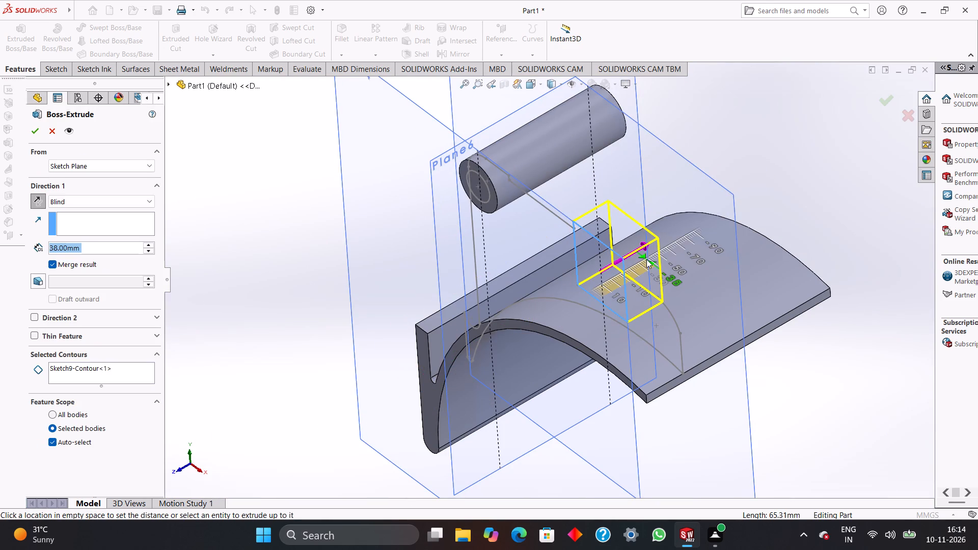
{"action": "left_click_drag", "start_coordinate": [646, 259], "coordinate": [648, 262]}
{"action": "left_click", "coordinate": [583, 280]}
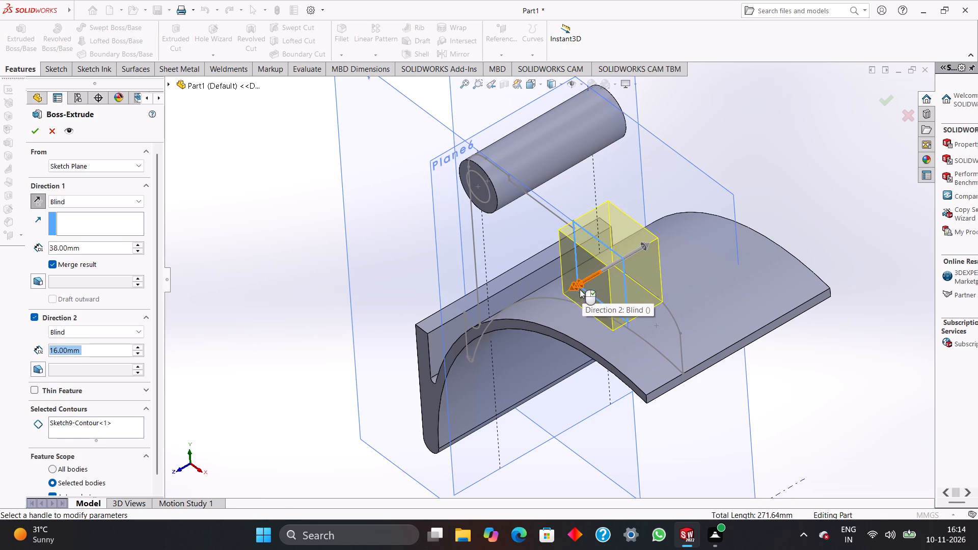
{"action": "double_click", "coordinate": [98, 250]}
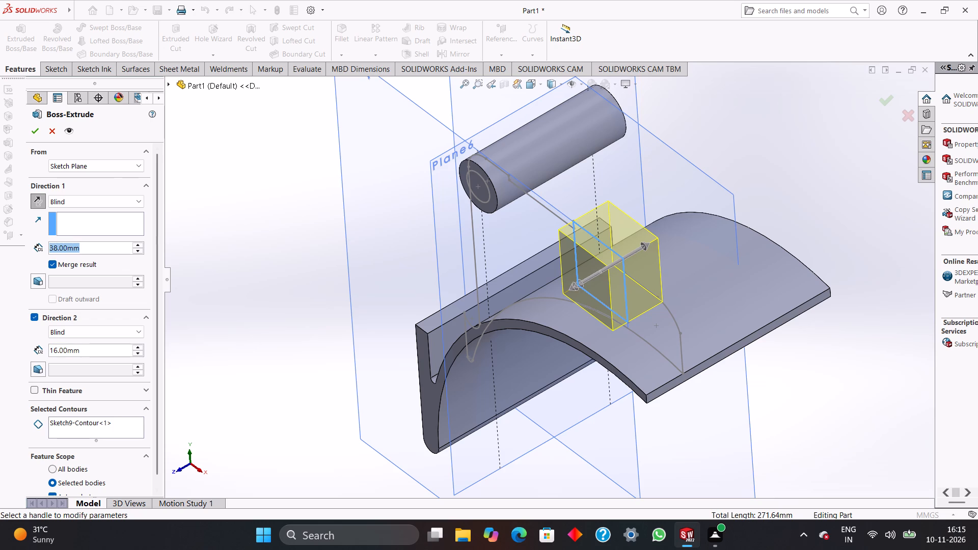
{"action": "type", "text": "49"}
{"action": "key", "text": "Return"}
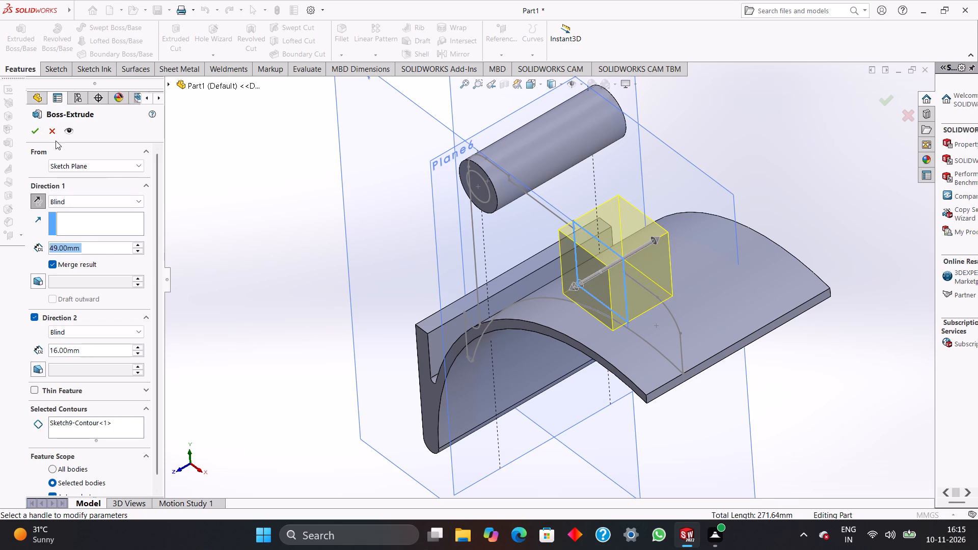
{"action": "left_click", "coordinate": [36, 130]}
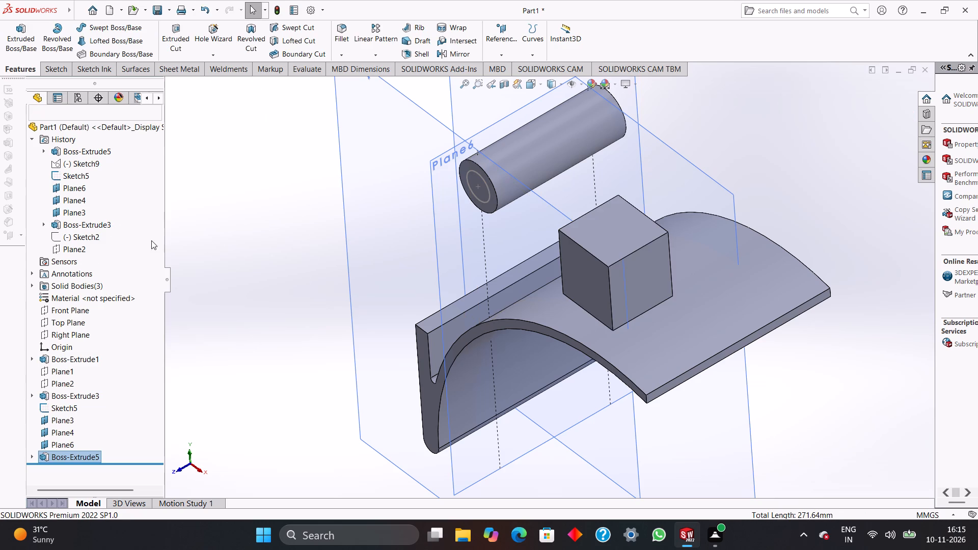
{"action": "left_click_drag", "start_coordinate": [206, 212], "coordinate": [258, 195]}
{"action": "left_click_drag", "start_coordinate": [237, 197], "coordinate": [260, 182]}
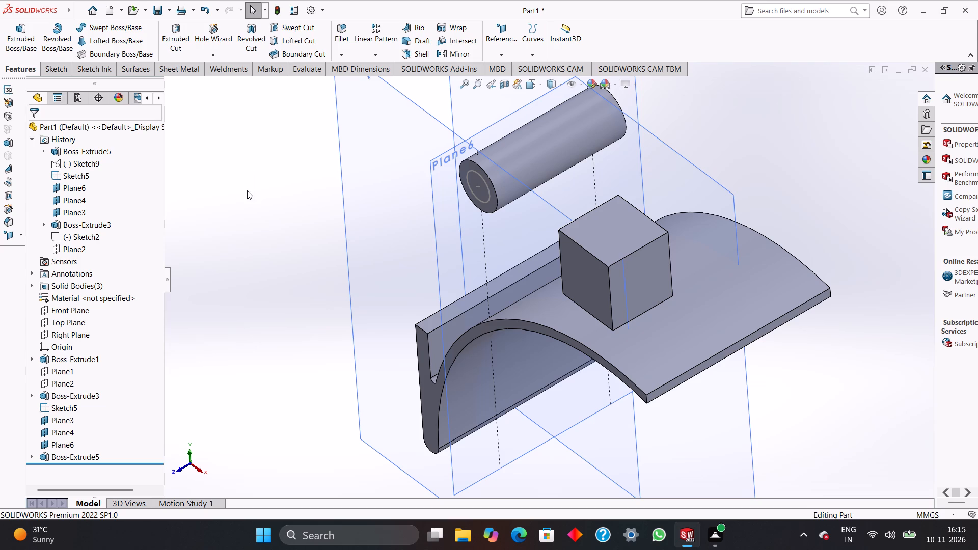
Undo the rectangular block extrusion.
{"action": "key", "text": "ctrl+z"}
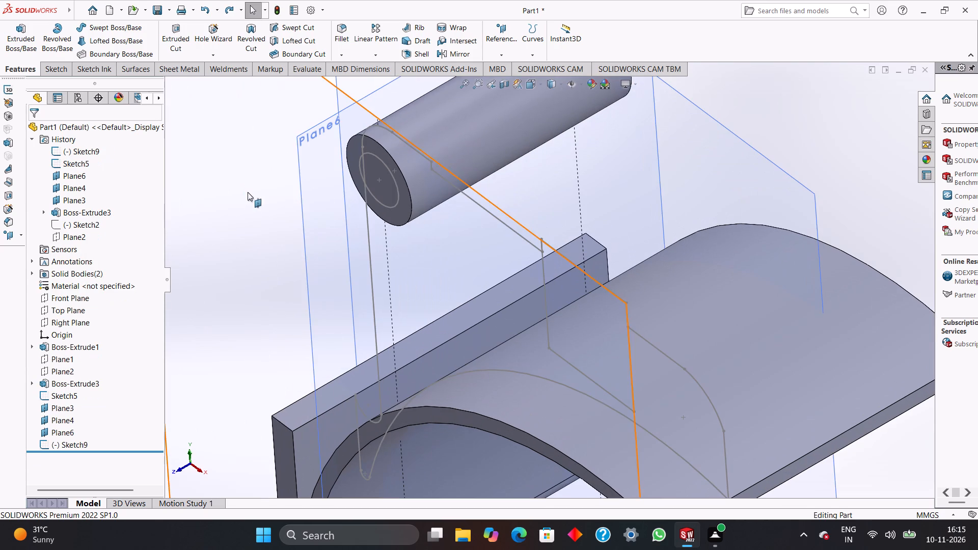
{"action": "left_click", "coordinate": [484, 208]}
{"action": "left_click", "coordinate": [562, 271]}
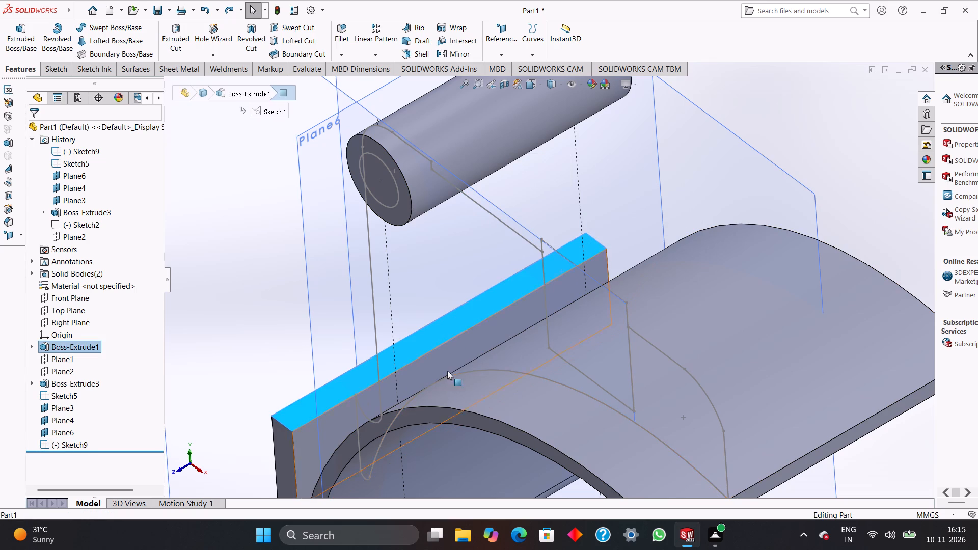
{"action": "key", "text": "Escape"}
Extrude Sketch9's rib region, leaving out the rectangle, 16 mm in the reversed direction and merge it with the bodies.
{"action": "middle_click_drag", "start_coordinate": [448, 364], "coordinate": [544, 316]}
{"action": "scroll", "coordinate": [537, 315], "scroll_direction": "down", "scroll_amount": 4}
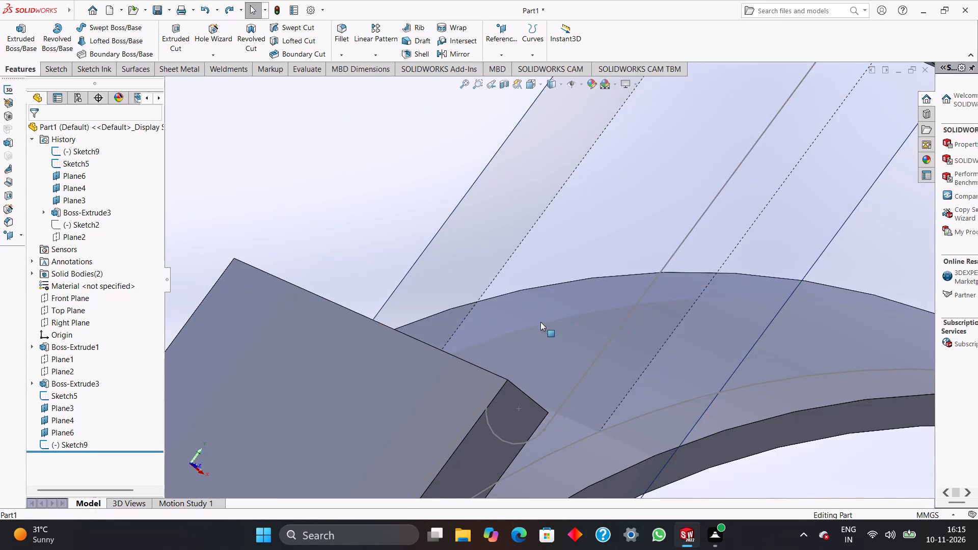
{"action": "scroll", "coordinate": [542, 322], "scroll_direction": "up", "scroll_amount": 11}
{"action": "scroll", "coordinate": [665, 386], "scroll_direction": "up", "scroll_amount": 3}
{"action": "middle_click_drag", "start_coordinate": [666, 377], "coordinate": [628, 366]}
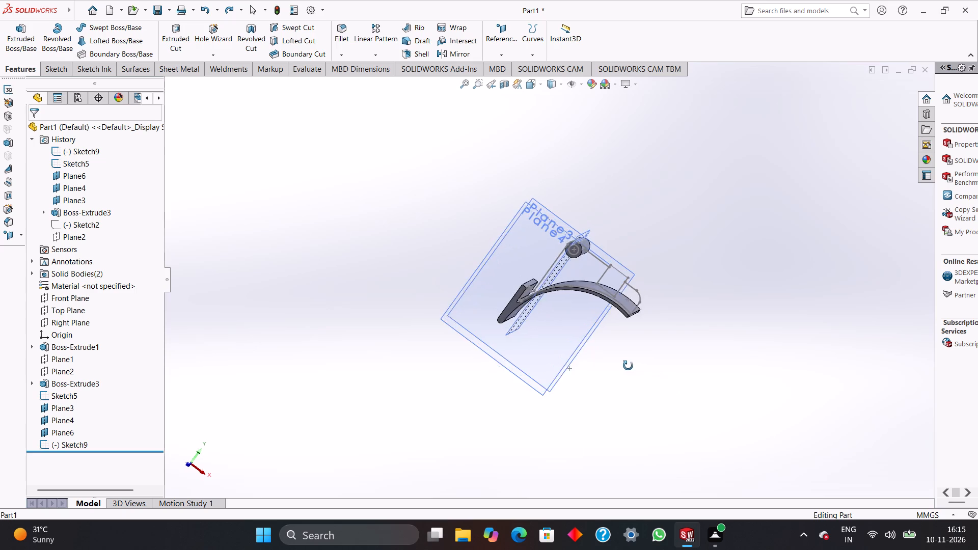
{"action": "middle_click_drag", "start_coordinate": [628, 366], "coordinate": [619, 367]}
{"action": "left_click", "coordinate": [17, 45]}
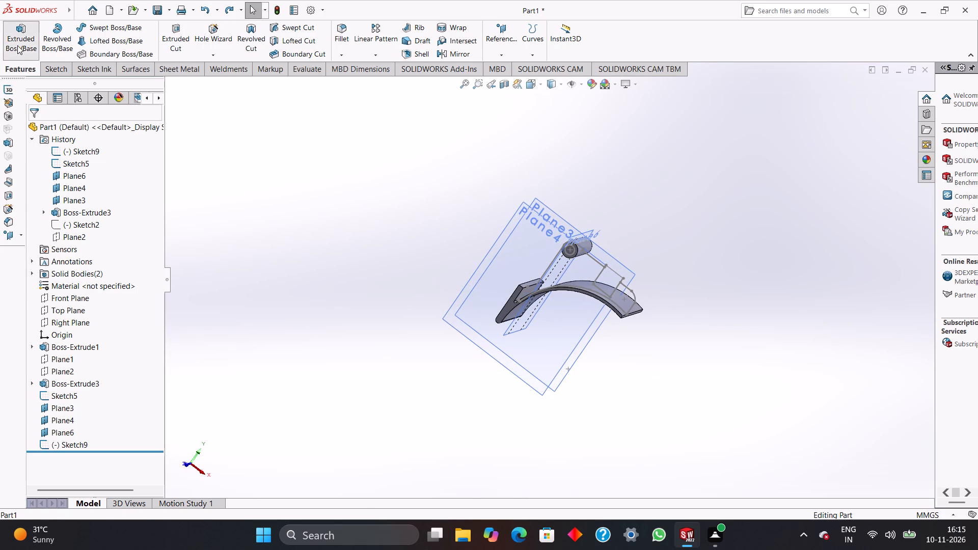
{"action": "left_click", "coordinate": [625, 301]}
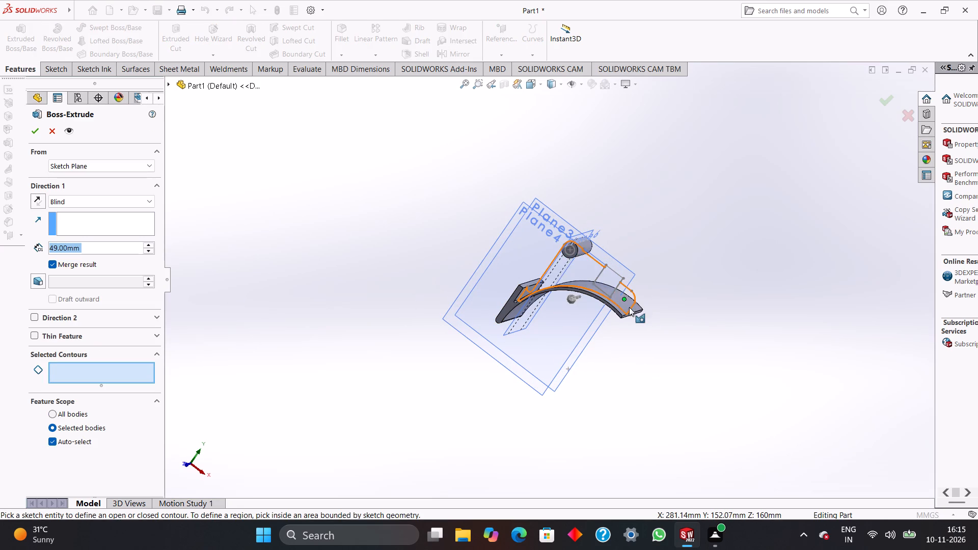
{"action": "scroll", "coordinate": [627, 307], "scroll_direction": "down", "scroll_amount": 1}
{"action": "scroll", "coordinate": [626, 308], "scroll_direction": "up", "scroll_amount": 4}
{"action": "scroll", "coordinate": [580, 284], "scroll_direction": "down", "scroll_amount": 5}
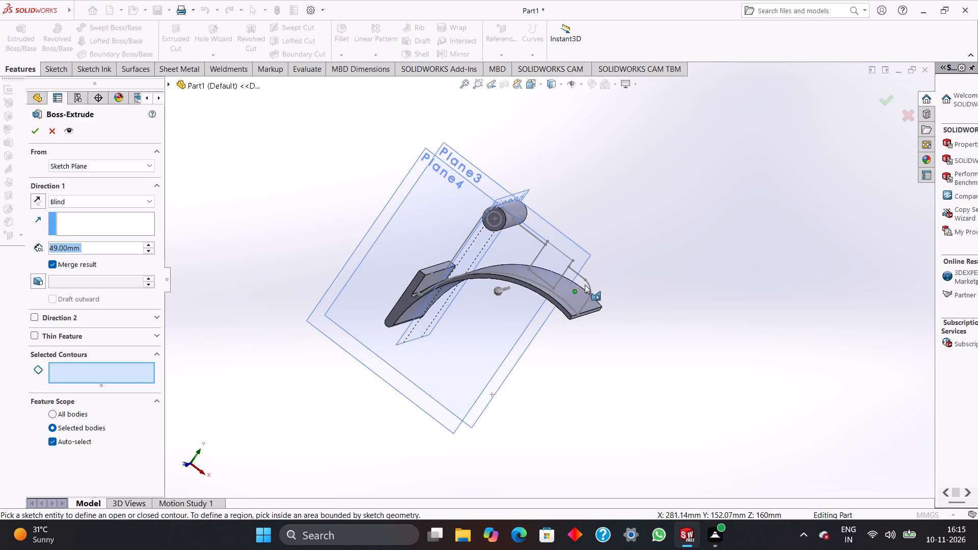
{"action": "left_click", "coordinate": [585, 285]}
{"action": "left_click", "coordinate": [542, 263]}
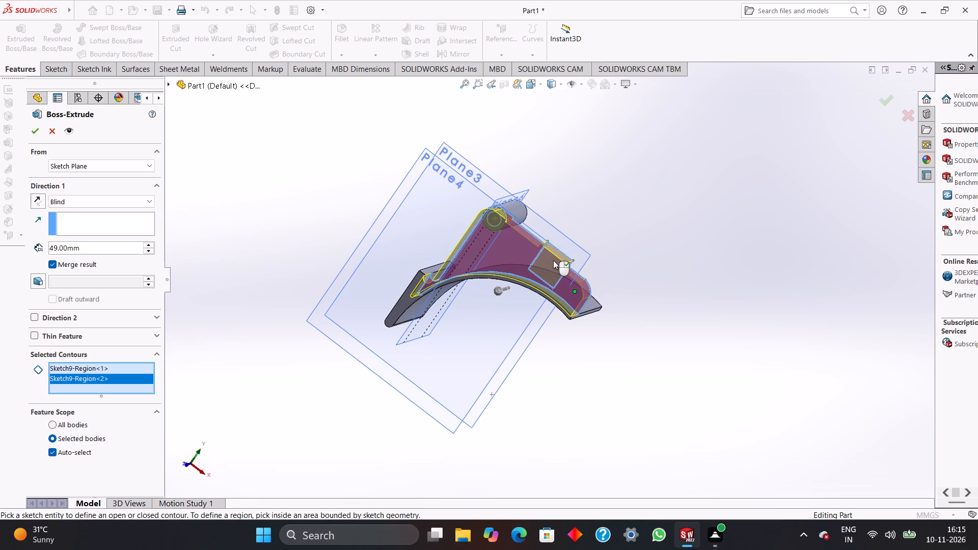
{"action": "scroll", "coordinate": [553, 260], "scroll_direction": "up", "scroll_amount": 3}
{"action": "middle_click_drag", "start_coordinate": [538, 268], "coordinate": [480, 303]}
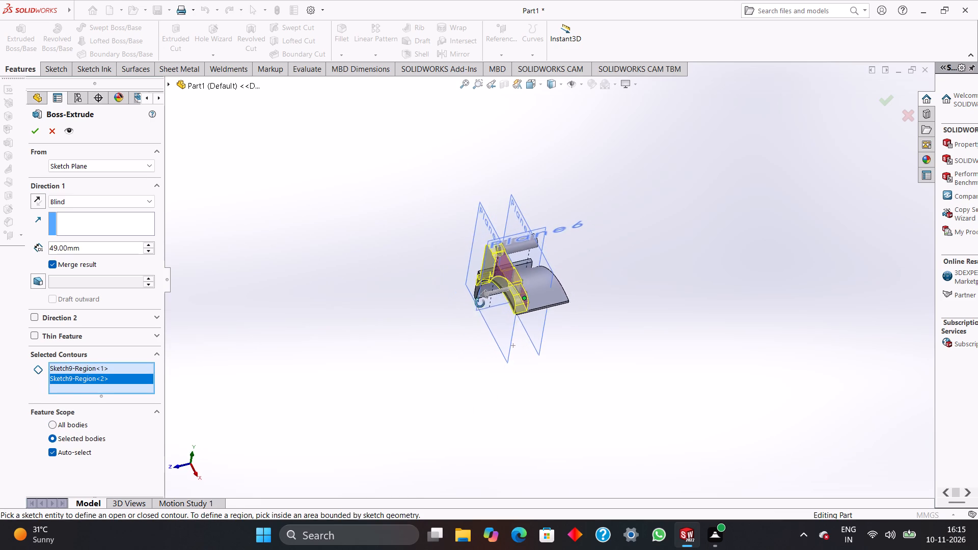
{"action": "middle_click_drag", "start_coordinate": [480, 303], "coordinate": [480, 306]}
{"action": "left_click_drag", "start_coordinate": [485, 292], "coordinate": [511, 282]}
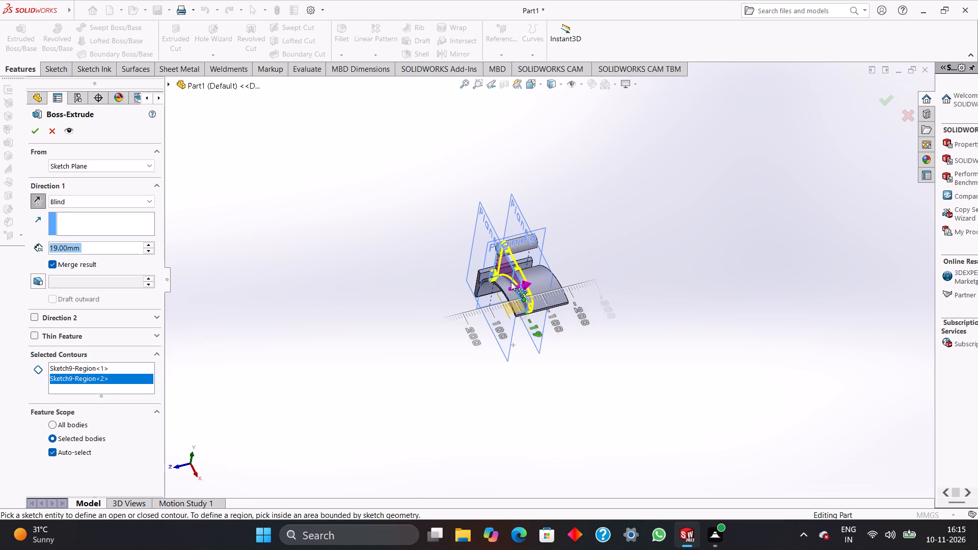
{"action": "left_click_drag", "start_coordinate": [511, 282], "coordinate": [511, 285]}
{"action": "left_click", "coordinate": [517, 280]}
{"action": "middle_click_drag", "start_coordinate": [542, 326], "coordinate": [605, 297]}
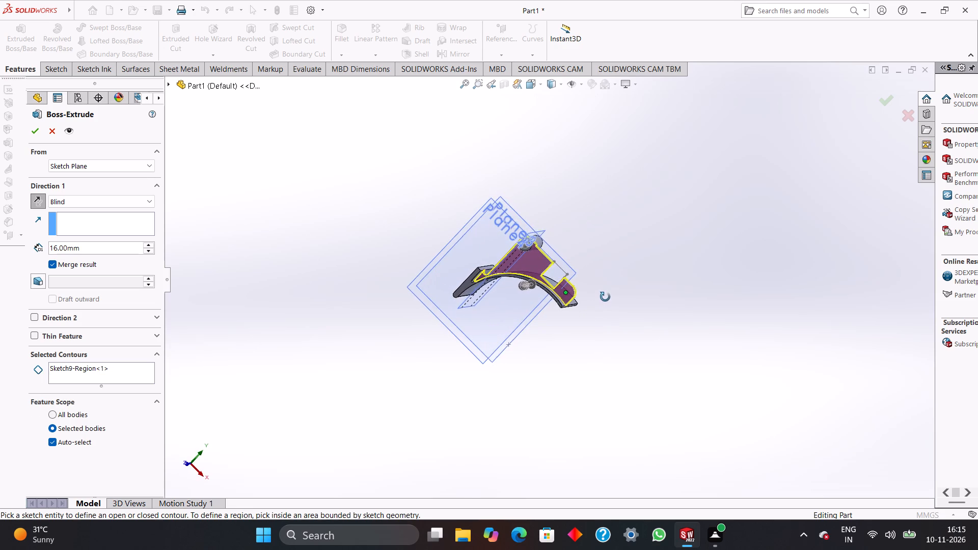
{"action": "middle_click_drag", "start_coordinate": [605, 297], "coordinate": [528, 330]}
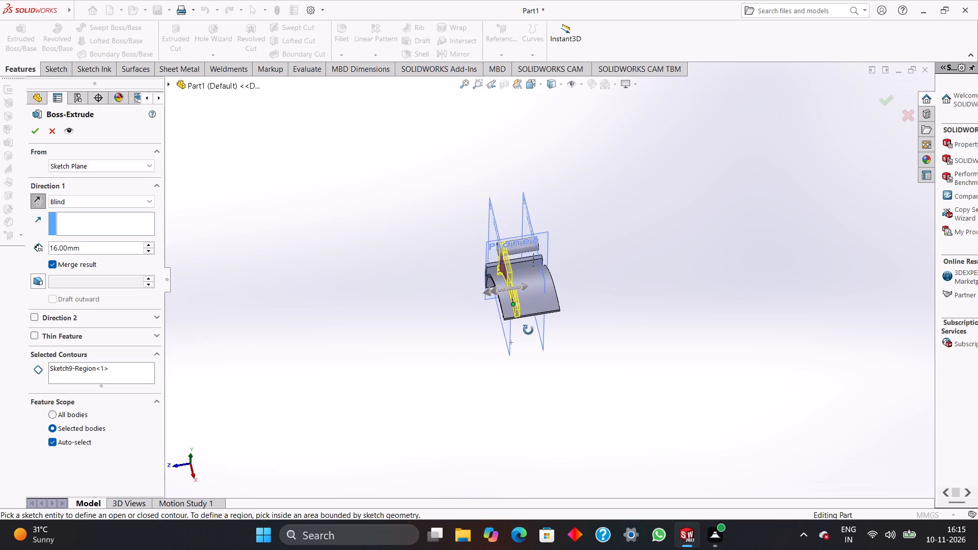
{"action": "middle_click_drag", "start_coordinate": [528, 330], "coordinate": [563, 329]}
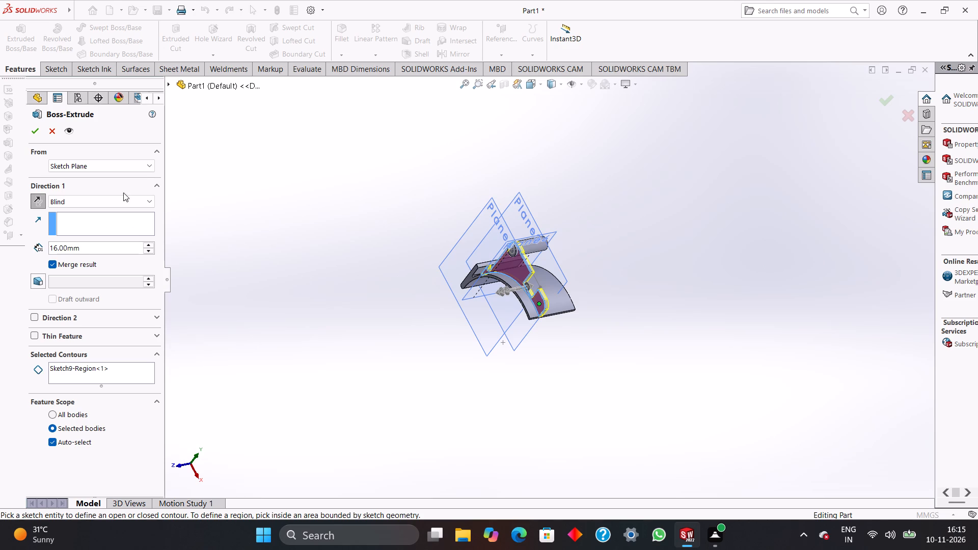
{"action": "left_click", "coordinate": [37, 128]}
Start a new sketch on the flat side face of the extruded rib.
{"action": "middle_click_drag", "start_coordinate": [370, 298], "coordinate": [396, 293]}
{"action": "scroll", "coordinate": [418, 296], "scroll_direction": "down", "scroll_amount": 2}
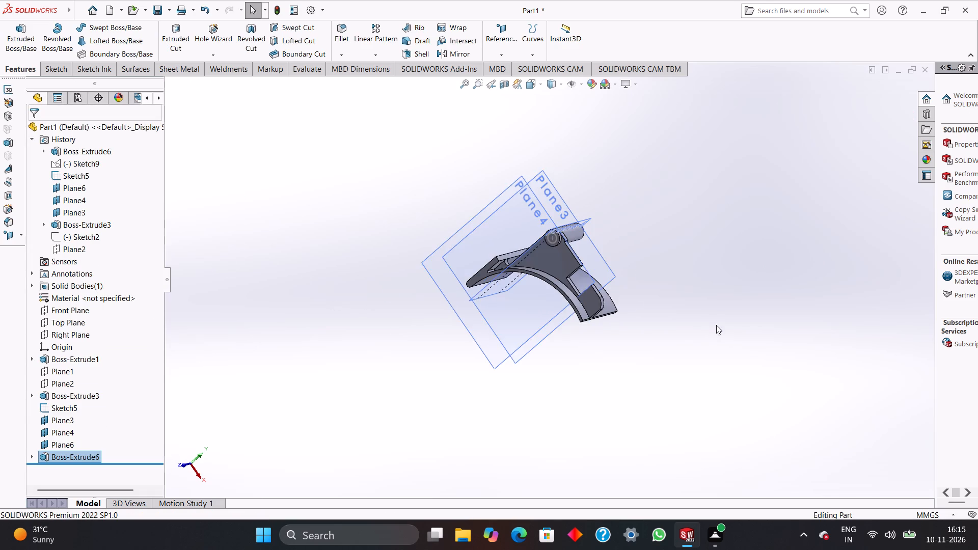
{"action": "scroll", "coordinate": [717, 324], "scroll_direction": "up", "scroll_amount": 3}
{"action": "scroll", "coordinate": [649, 297], "scroll_direction": "down", "scroll_amount": 3}
{"action": "scroll", "coordinate": [555, 276], "scroll_direction": "up", "scroll_amount": 1}
{"action": "scroll", "coordinate": [541, 277], "scroll_direction": "down", "scroll_amount": 3}
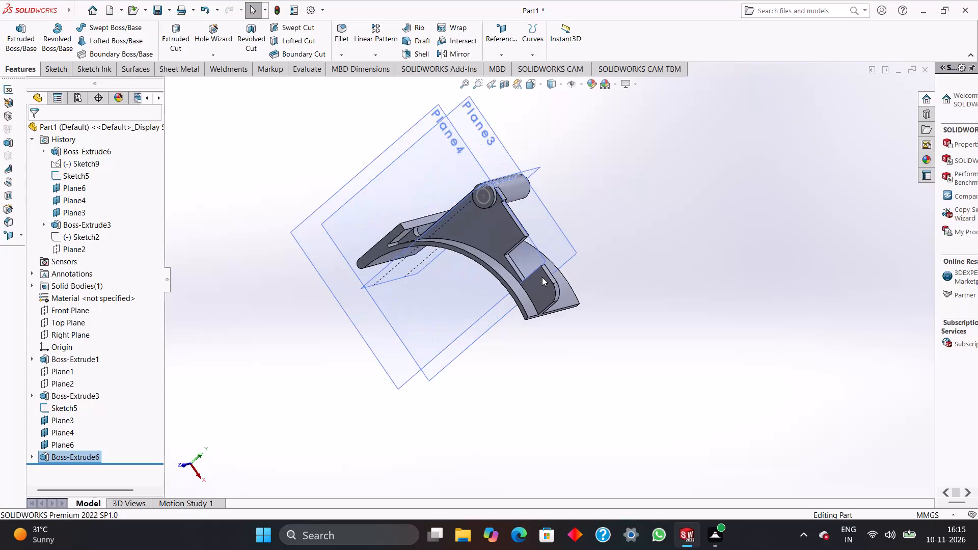
{"action": "scroll", "coordinate": [542, 277], "scroll_direction": "down", "scroll_amount": 3}
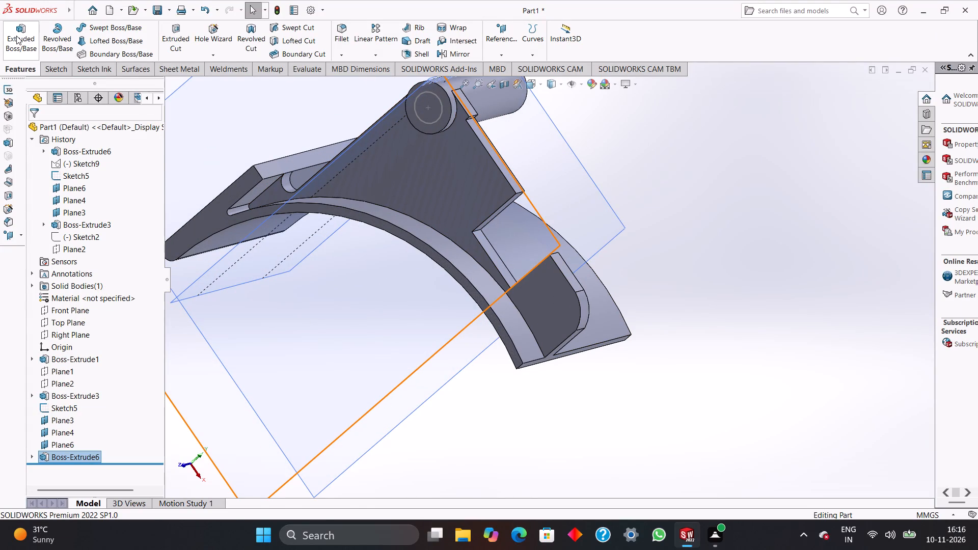
{"action": "left_click", "coordinate": [52, 73]}
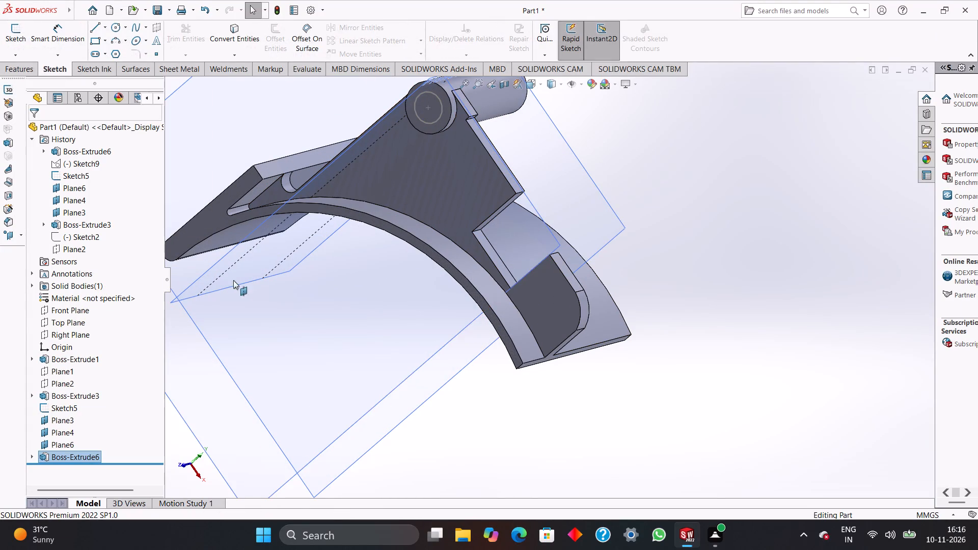
{"action": "left_click", "coordinate": [438, 195]}
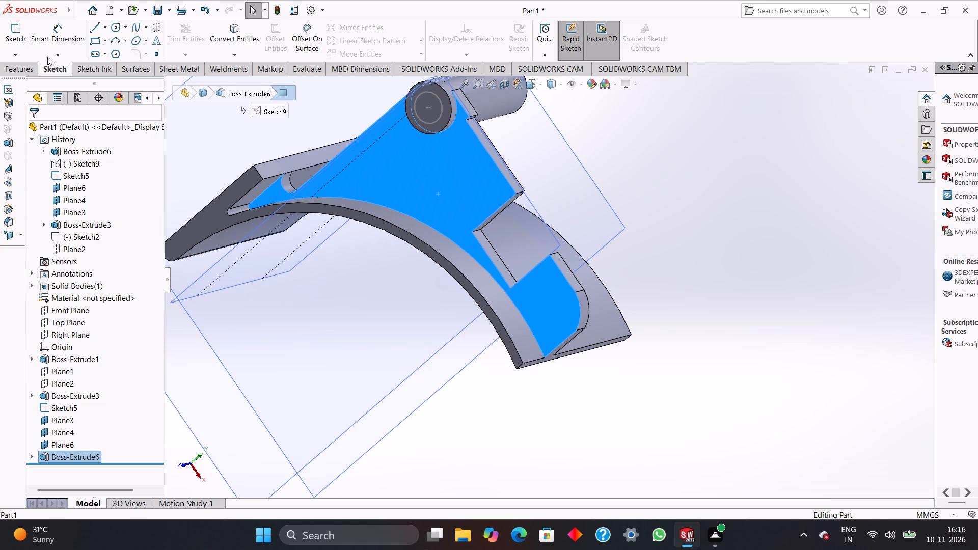
{"action": "left_click", "coordinate": [9, 37]}
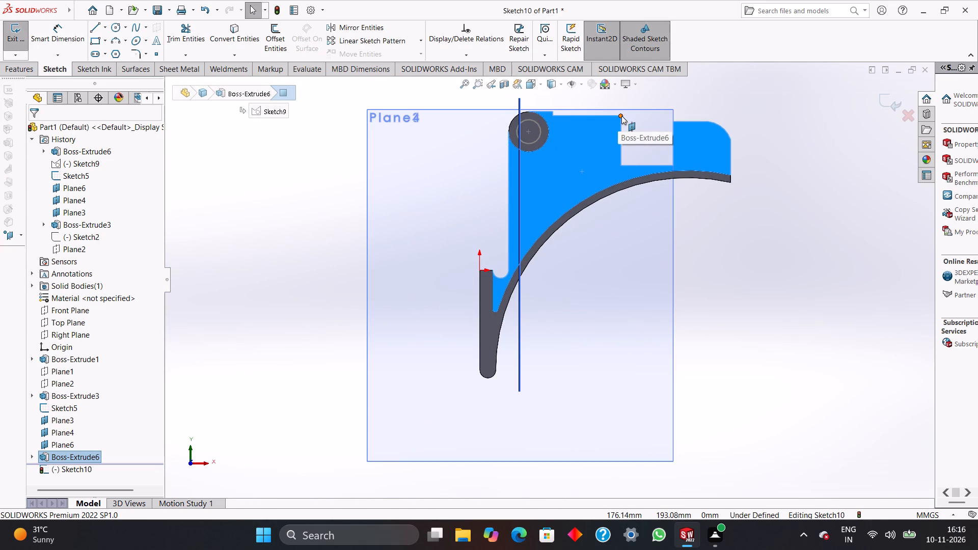
Trace the rib's open rectangular notch with a closed four-line outline about 64 mm by 62 mm and finish the sketch.
{"action": "left_click", "coordinate": [91, 28]}
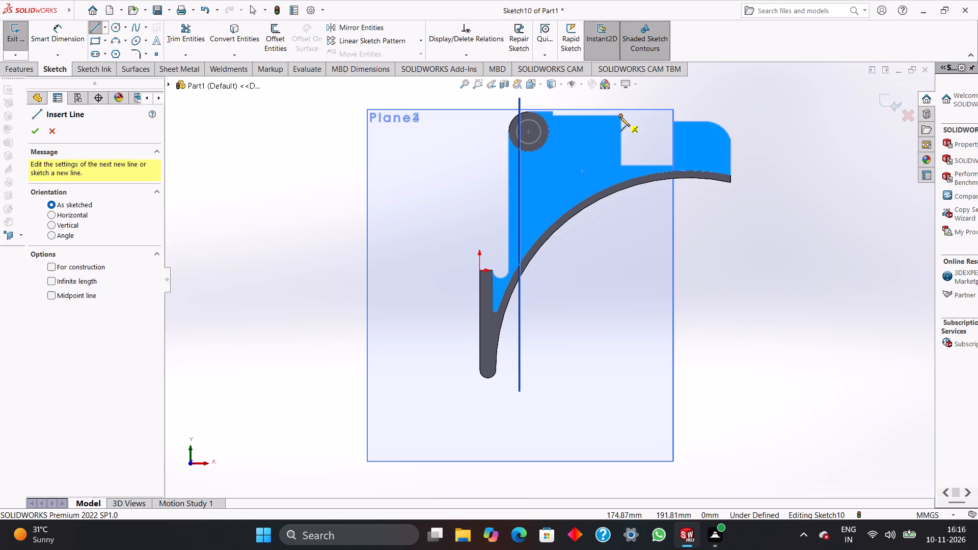
{"action": "left_click", "coordinate": [620, 117]}
{"action": "left_click", "coordinate": [672, 115]}
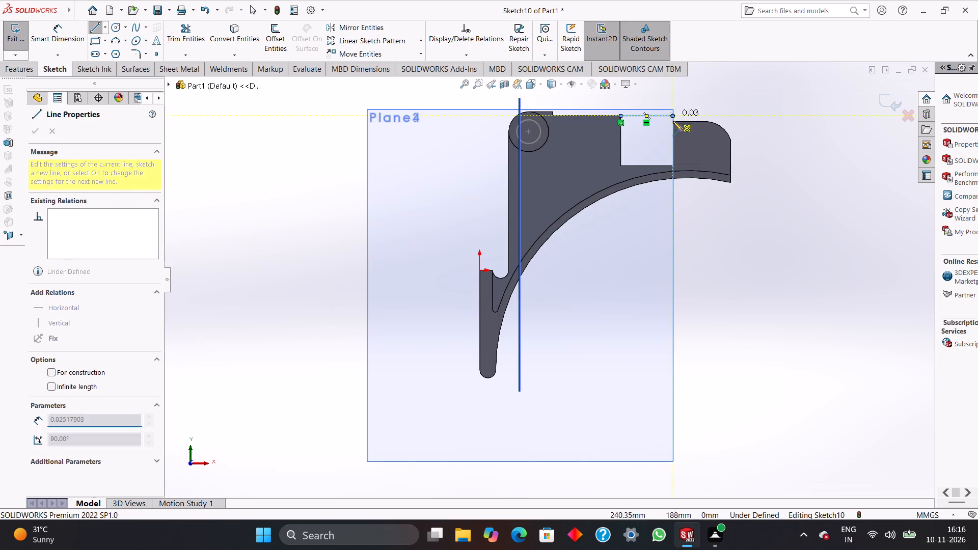
{"action": "left_click", "coordinate": [673, 122]}
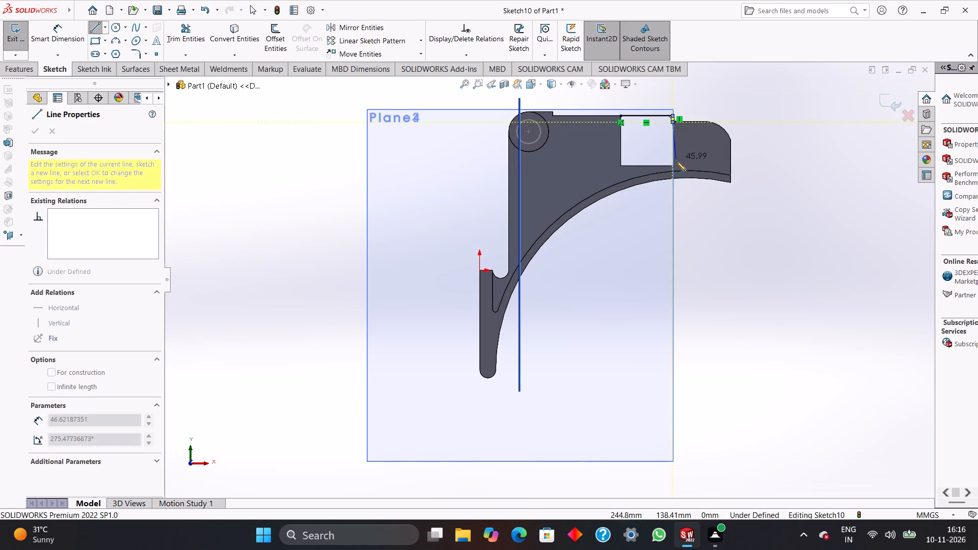
{"action": "left_click", "coordinate": [674, 166]}
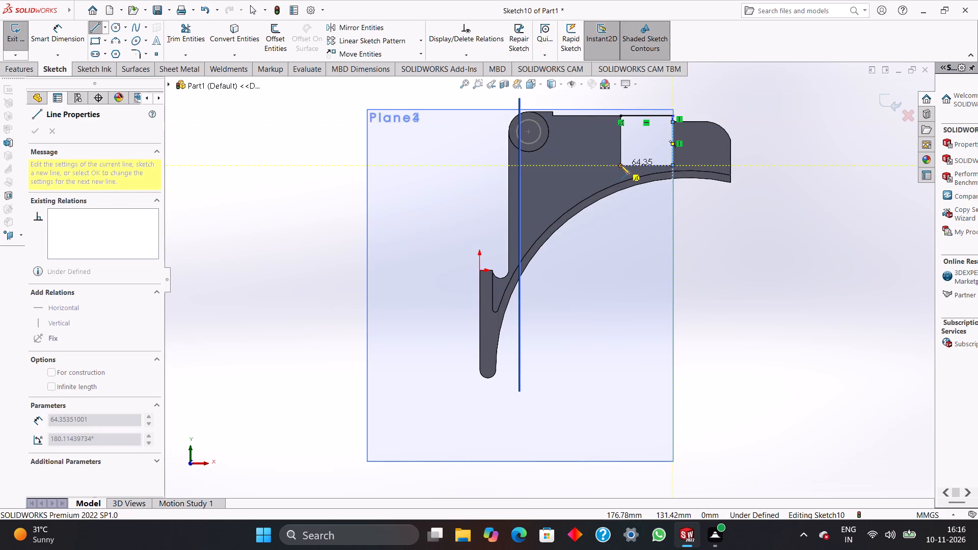
{"action": "left_click", "coordinate": [620, 165]}
{"action": "left_click", "coordinate": [620, 114]}
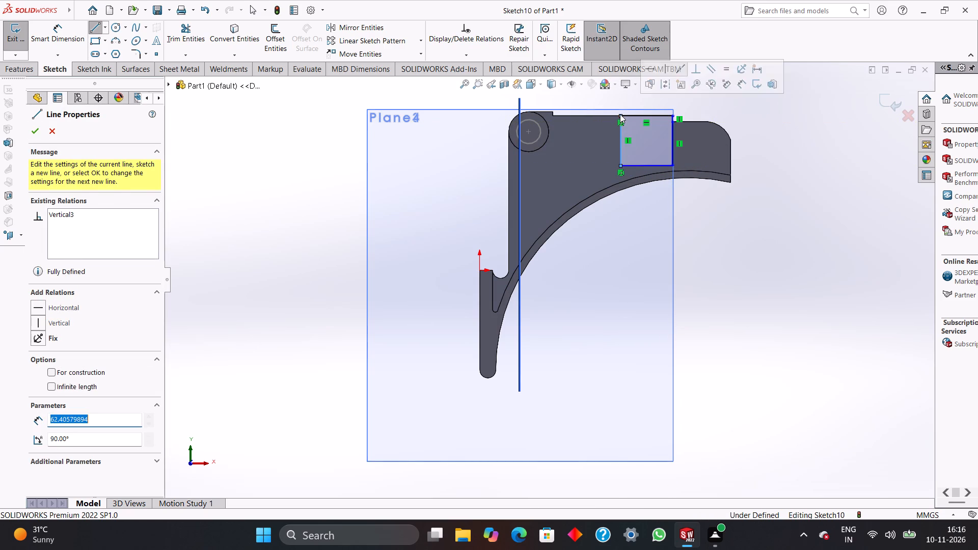
{"action": "key", "text": "Escape"}
{"action": "scroll", "coordinate": [703, 207], "scroll_direction": "down", "scroll_amount": 1}
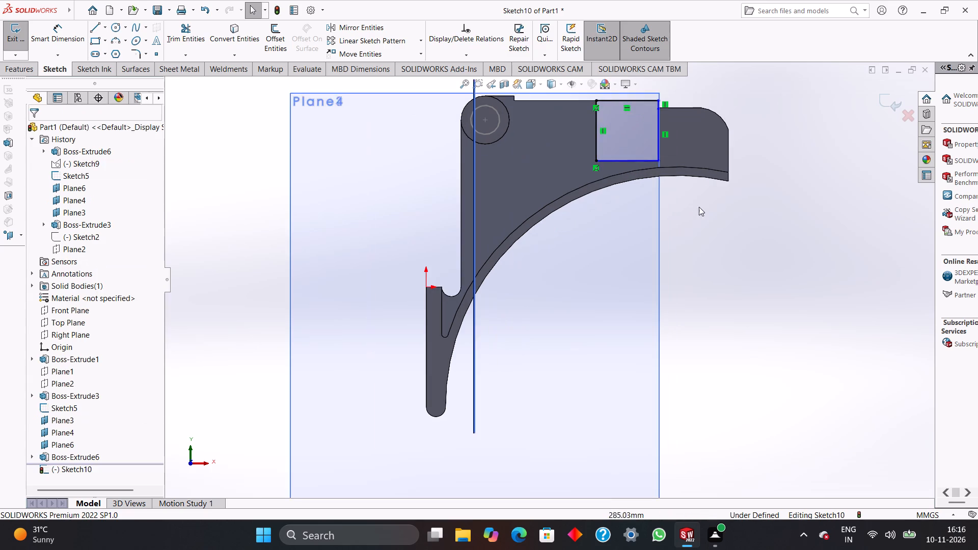
{"action": "scroll", "coordinate": [692, 207], "scroll_direction": "up", "scroll_amount": 5}
{"action": "scroll", "coordinate": [657, 180], "scroll_direction": "down", "scroll_amount": 4}
{"action": "scroll", "coordinate": [480, 257], "scroll_direction": "down", "scroll_amount": 3}
{"action": "scroll", "coordinate": [511, 286], "scroll_direction": "down", "scroll_amount": 4}
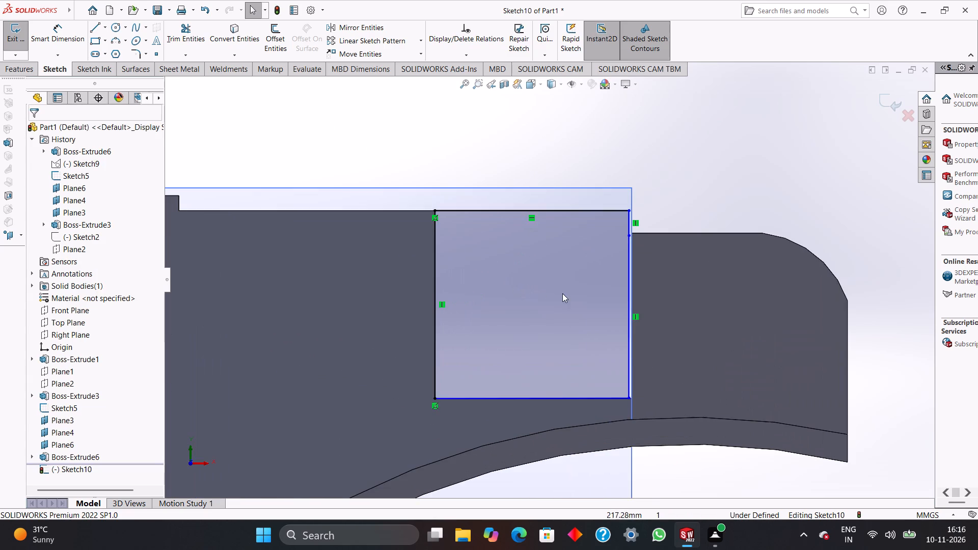
{"action": "scroll", "coordinate": [570, 295], "scroll_direction": "down", "scroll_amount": 2}
{"action": "middle_click_drag", "start_coordinate": [585, 248], "coordinate": [553, 255]}
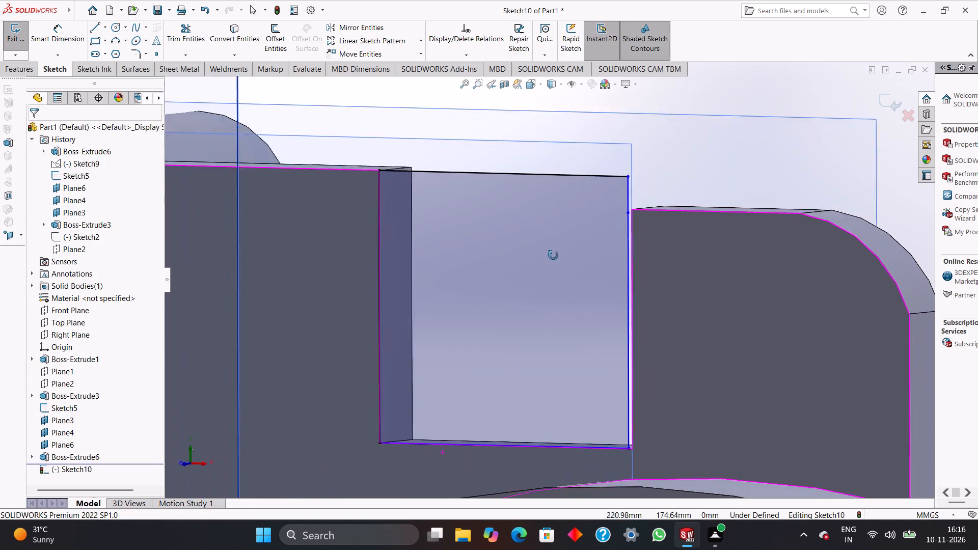
{"action": "middle_click_drag", "start_coordinate": [553, 255], "coordinate": [569, 270]}
{"action": "scroll", "coordinate": [572, 265], "scroll_direction": "up", "scroll_amount": 5}
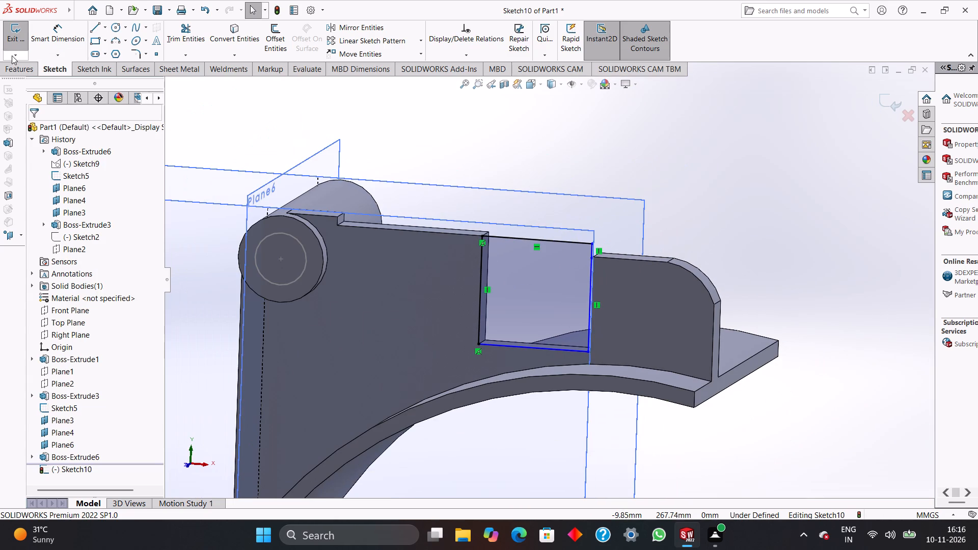
{"action": "left_click", "coordinate": [15, 40]}
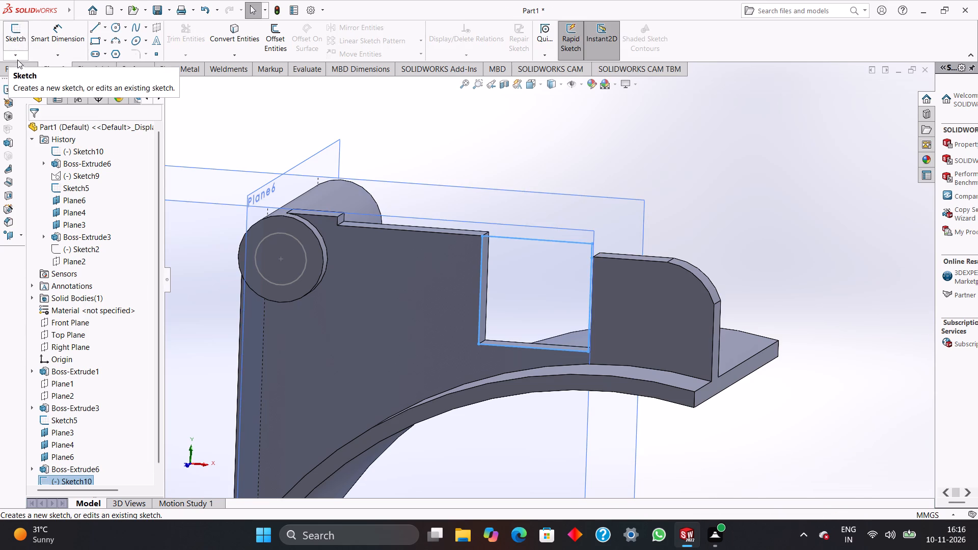
Extrude the notch rectangle as a merged block, 49 mm in the reversed first direction and 16 mm in the second direction.
{"action": "left_click", "coordinate": [24, 68]}
{"action": "left_click", "coordinate": [18, 39]}
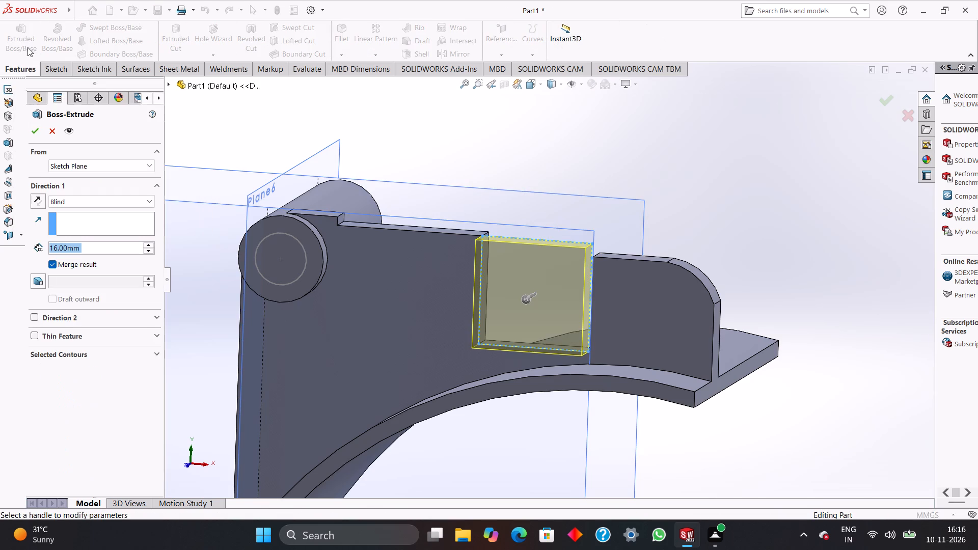
{"action": "scroll", "coordinate": [539, 294], "scroll_direction": "up", "scroll_amount": 3}
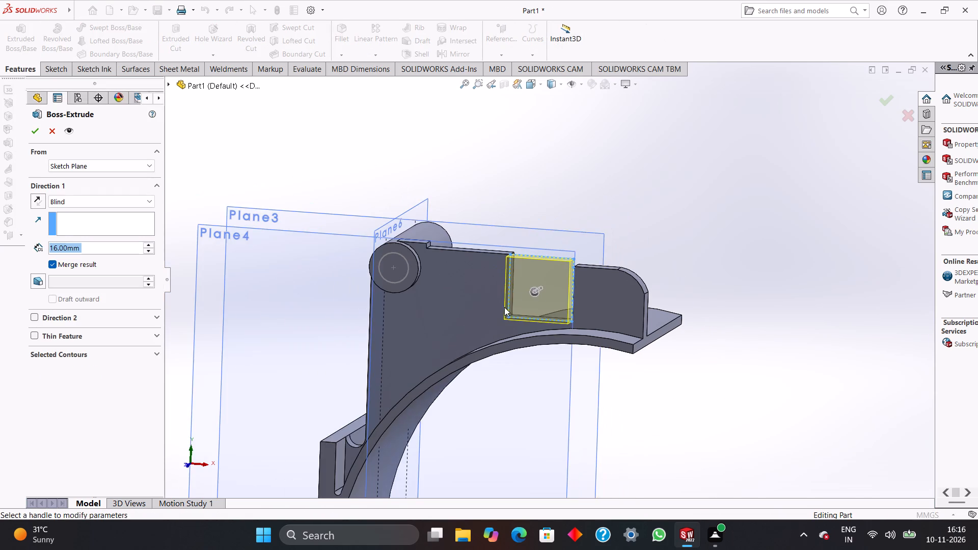
{"action": "middle_click_drag", "start_coordinate": [512, 310], "coordinate": [458, 322]}
{"action": "left_click_drag", "start_coordinate": [484, 295], "coordinate": [557, 269]}
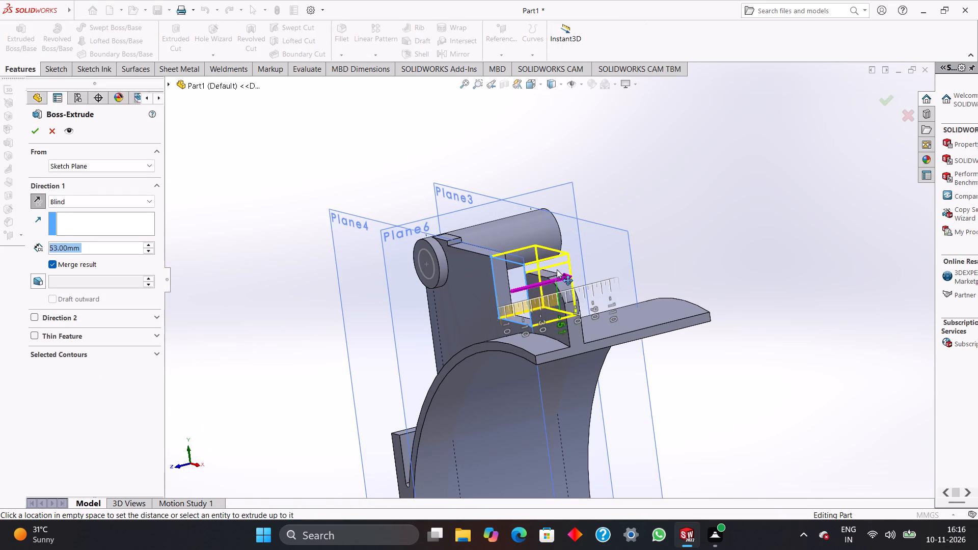
{"action": "left_click_drag", "start_coordinate": [557, 269], "coordinate": [569, 264]}
{"action": "left_click_drag", "start_coordinate": [493, 293], "coordinate": [486, 297]}
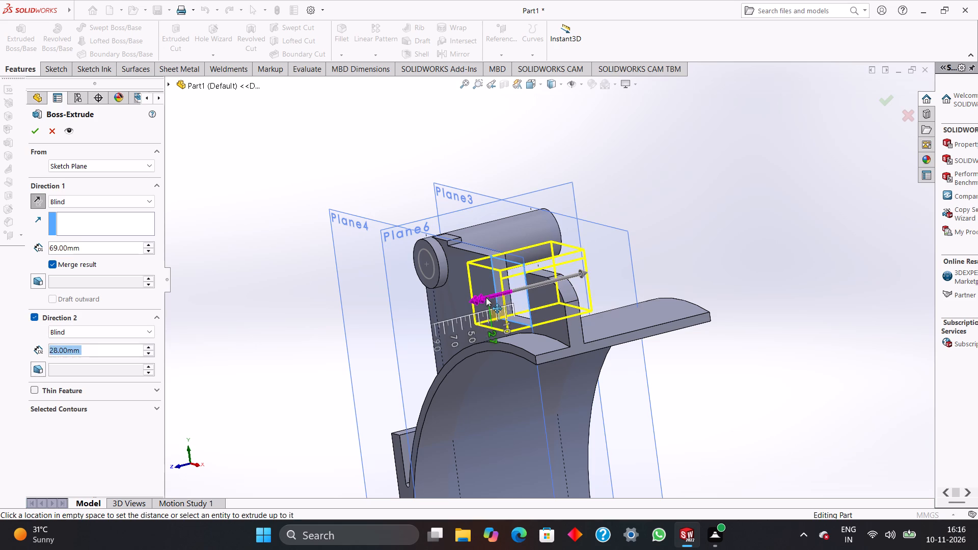
{"action": "left_click_drag", "start_coordinate": [486, 297], "coordinate": [498, 291]}
{"action": "scroll", "coordinate": [498, 290], "scroll_direction": "down", "scroll_amount": 2}
{"action": "scroll", "coordinate": [498, 290], "scroll_direction": "up", "scroll_amount": 5}
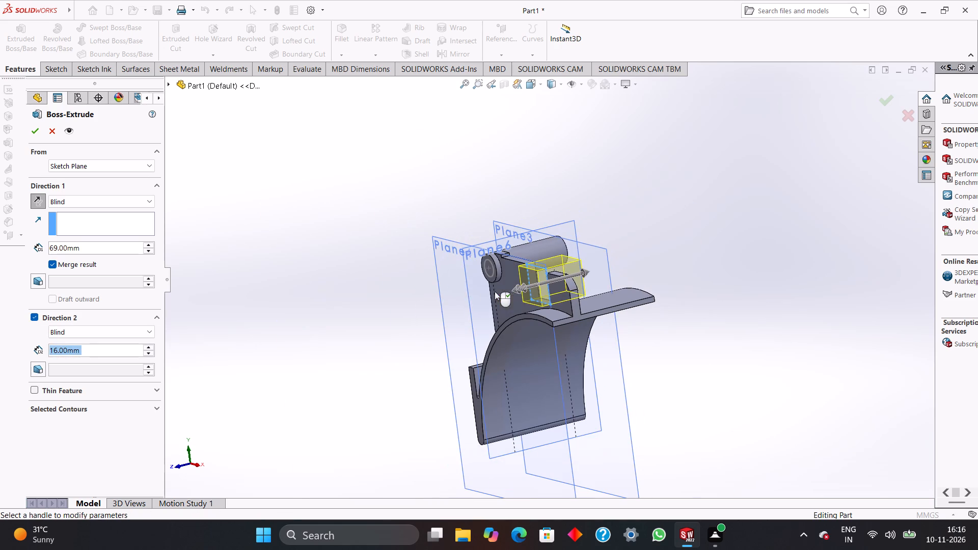
{"action": "double_click", "coordinate": [77, 247]}
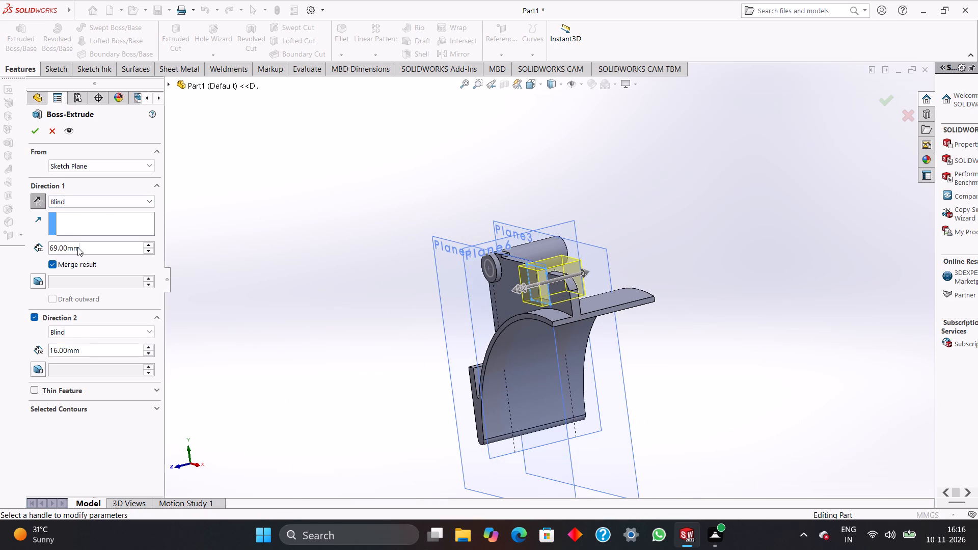
{"action": "type", "text": "49"}
{"action": "key", "text": "Return"}
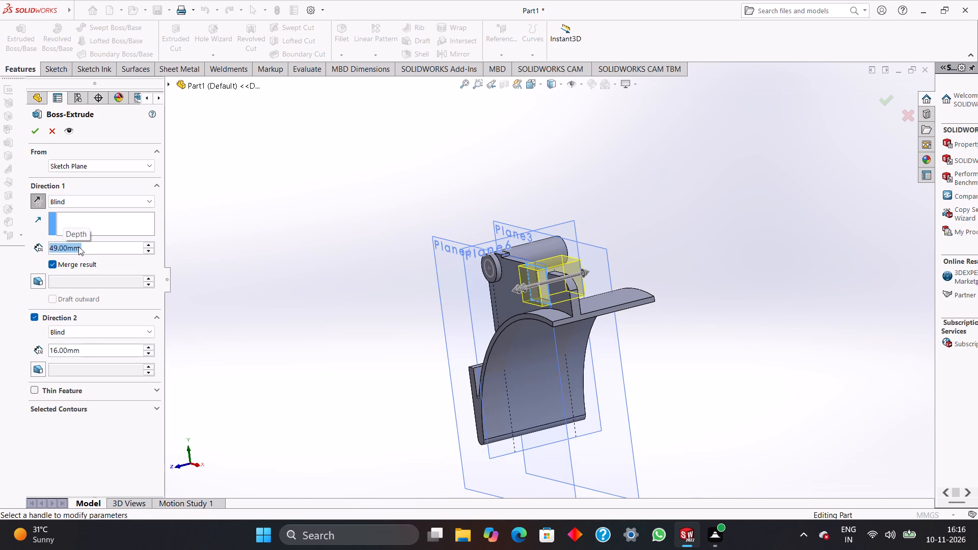
{"action": "left_click", "coordinate": [34, 130]}
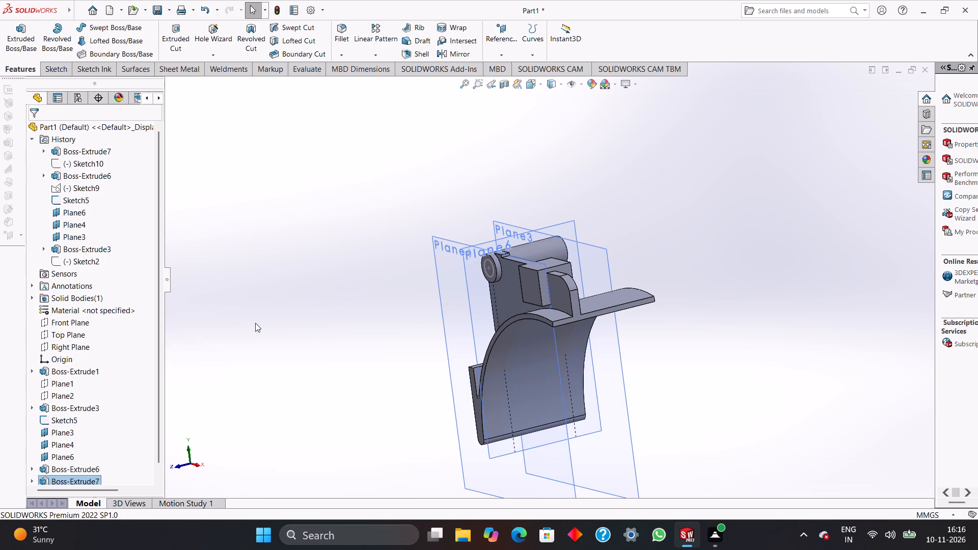
Start a sketch on the block's flat side face and draw a circle of about 10 mm radius near its middle.
{"action": "middle_click_drag", "start_coordinate": [266, 309], "coordinate": [315, 381]}
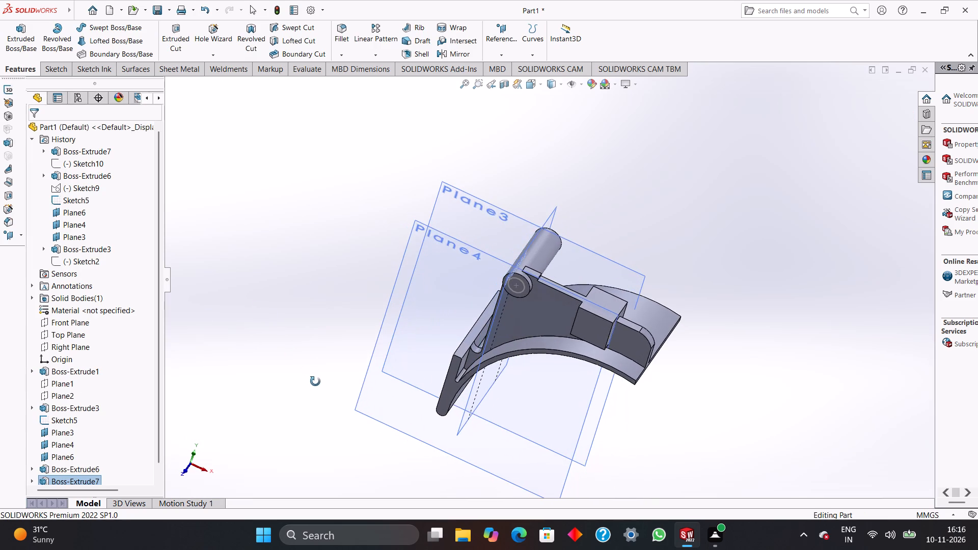
{"action": "middle_click_drag", "start_coordinate": [315, 381], "coordinate": [316, 381]}
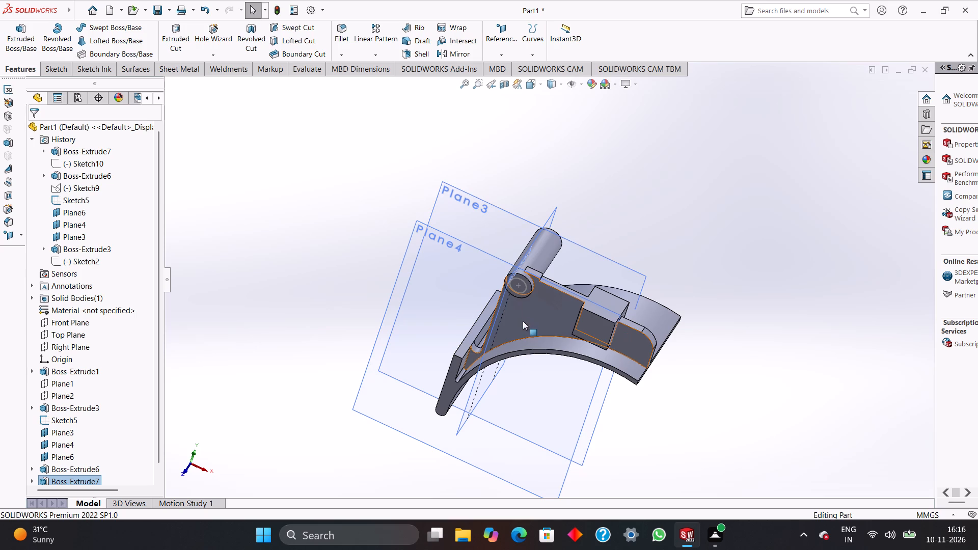
{"action": "left_click", "coordinate": [52, 66]}
{"action": "left_click", "coordinate": [112, 28]}
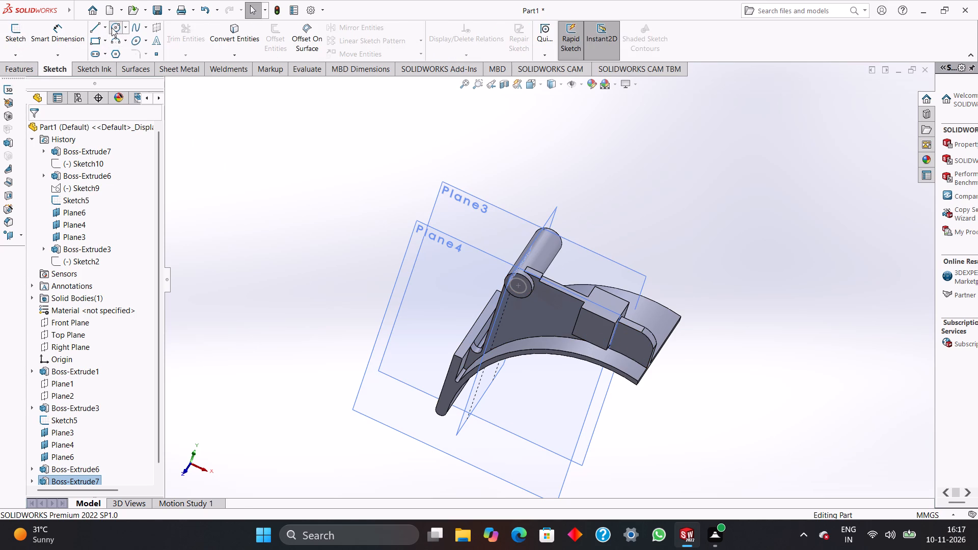
{"action": "left_click", "coordinate": [595, 332]}
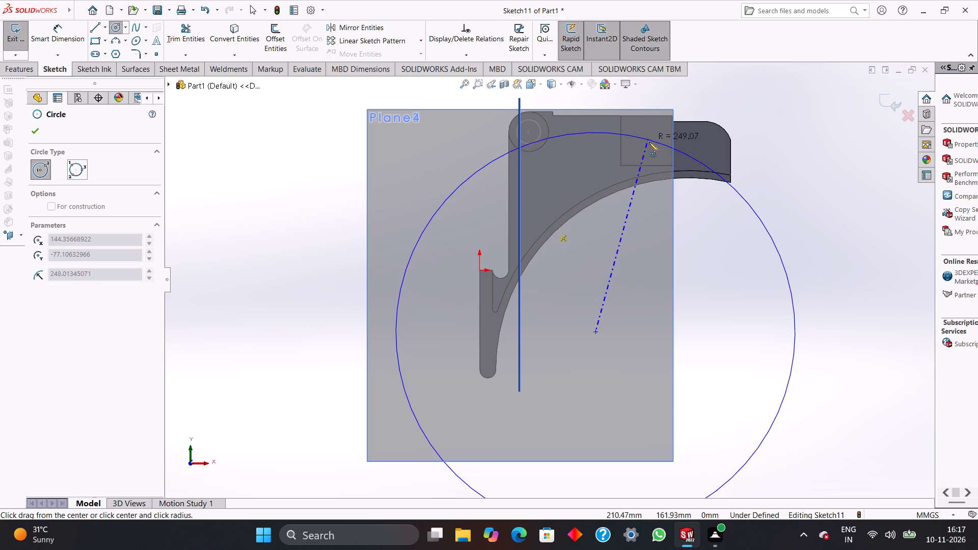
{"action": "key", "text": "Escape"}
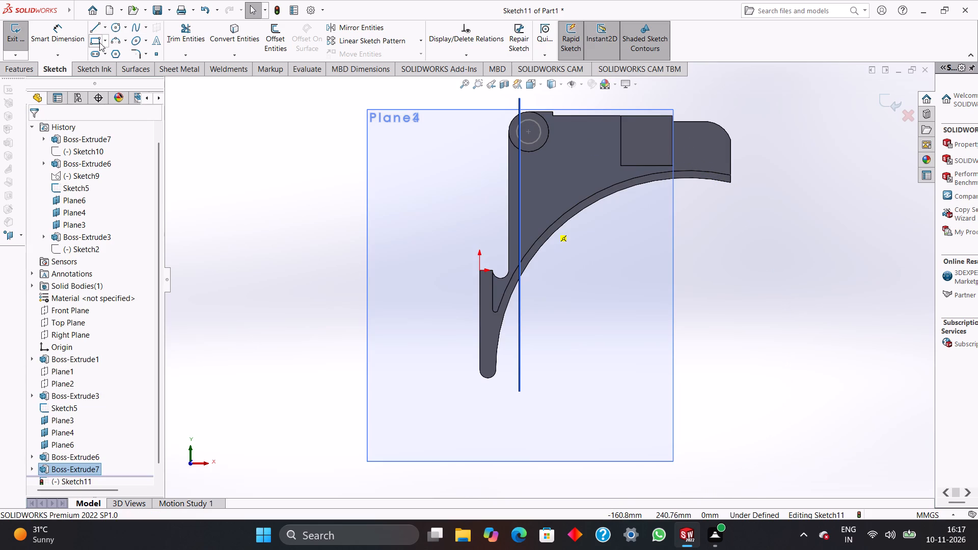
{"action": "left_click", "coordinate": [113, 24]}
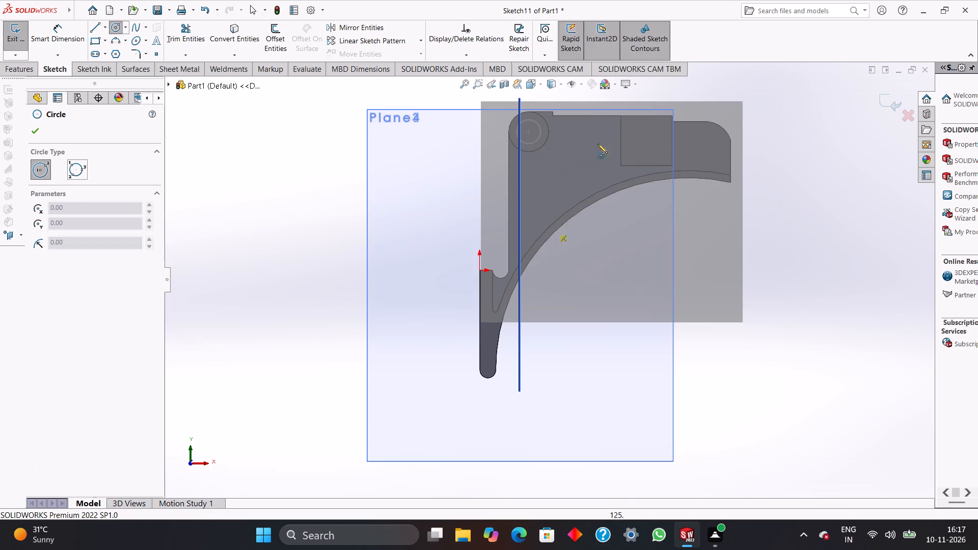
{"action": "left_click", "coordinate": [647, 139]}
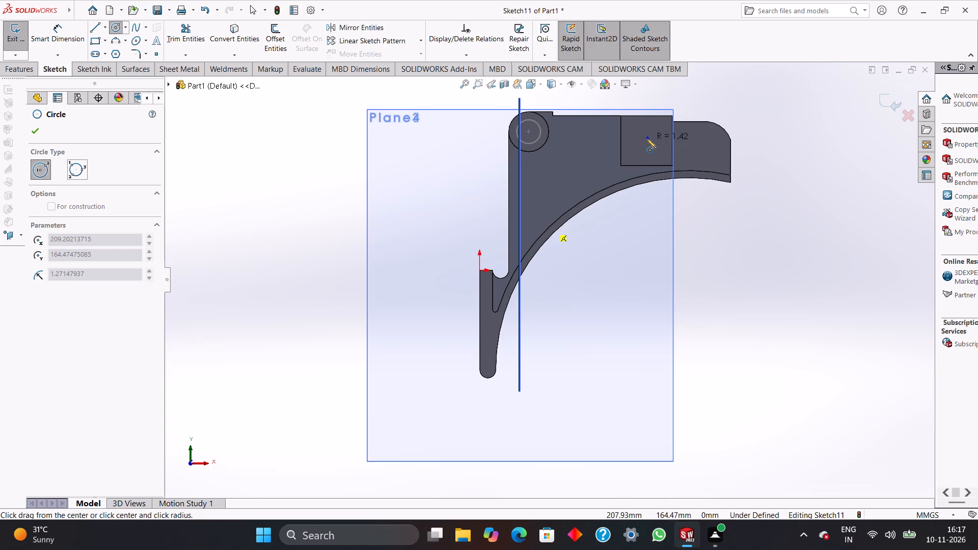
{"action": "left_click", "coordinate": [653, 145]}
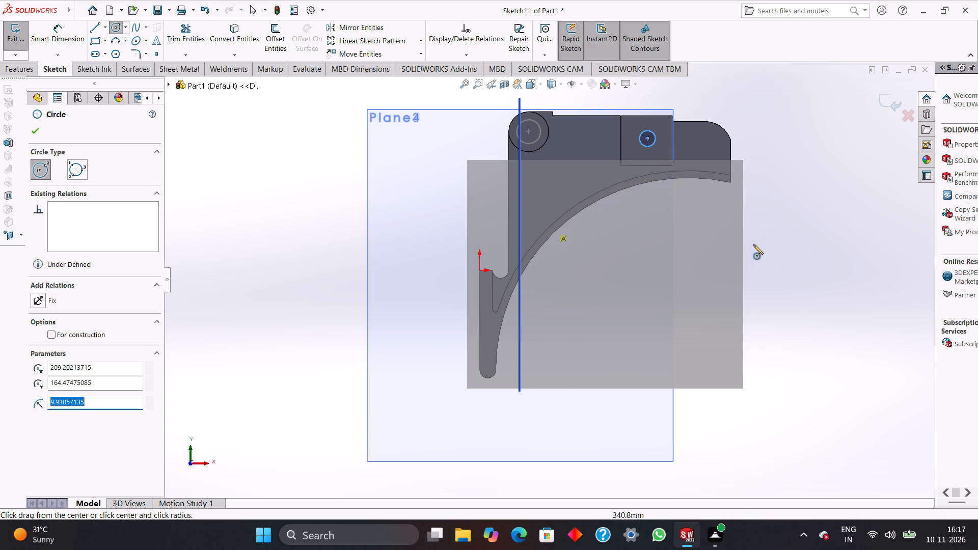
Dimension the circle on the block face with a diameter of 30 mm.
{"action": "right_click_drag", "start_coordinate": [790, 228], "coordinate": [792, 154]}
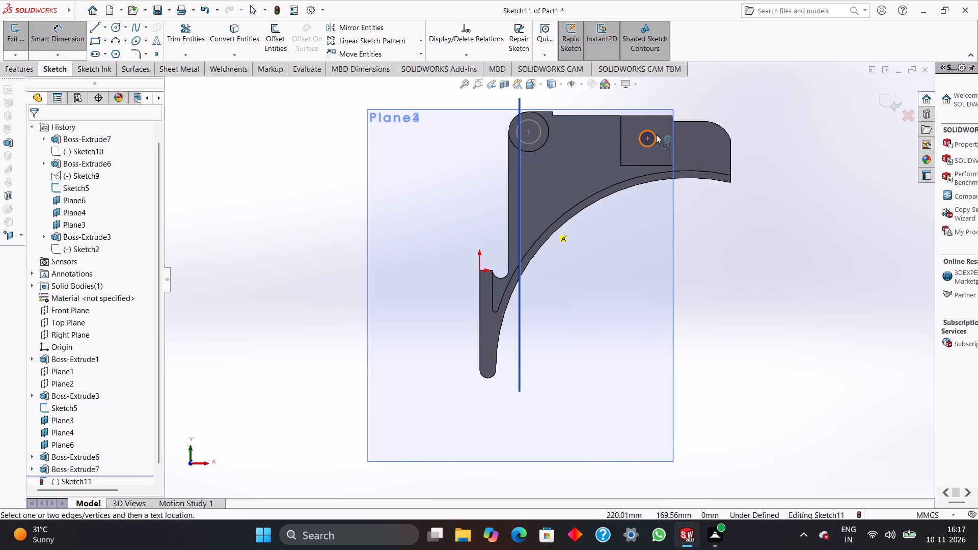
{"action": "left_click", "coordinate": [654, 133]}
{"action": "left_click", "coordinate": [742, 94]}
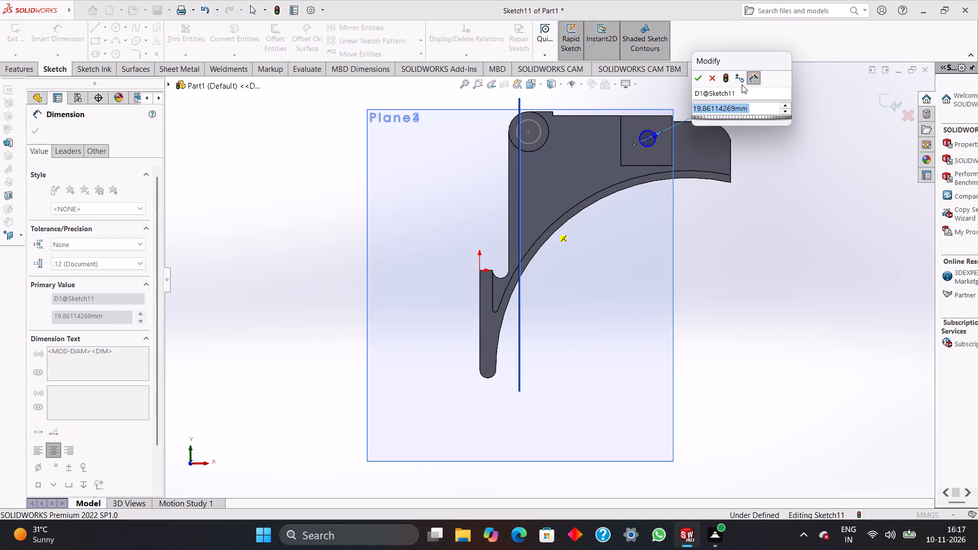
{"action": "type", "text": "30"}
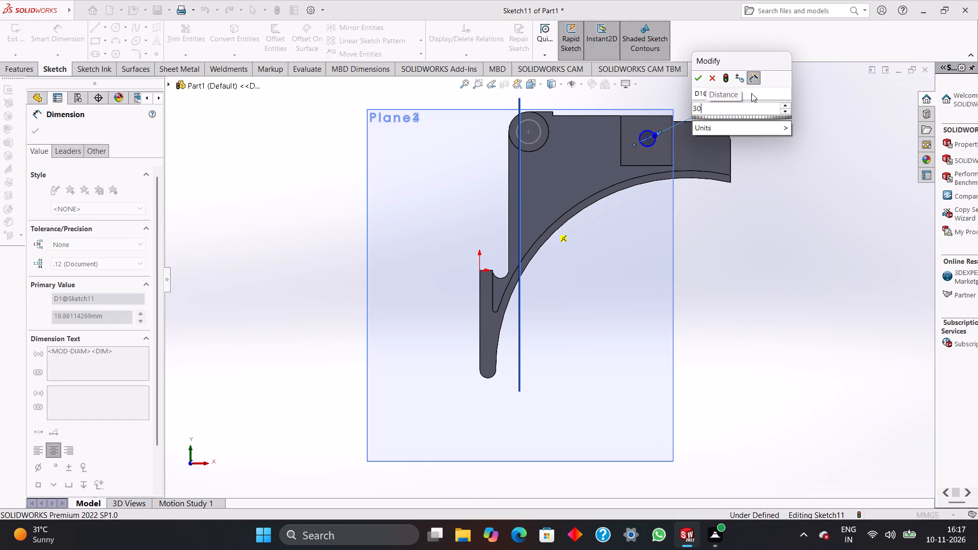
{"action": "key", "text": "Return"}
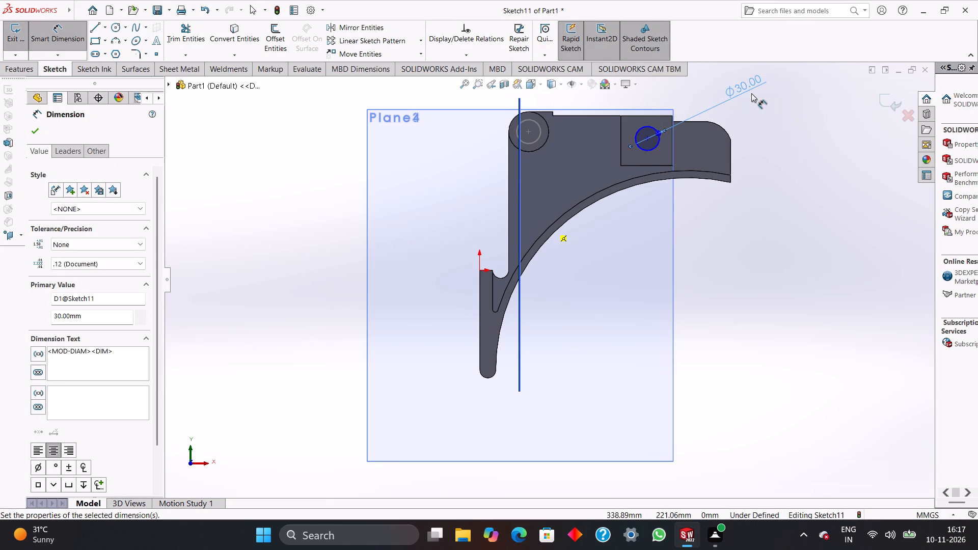
{"action": "key", "text": "Escape"}
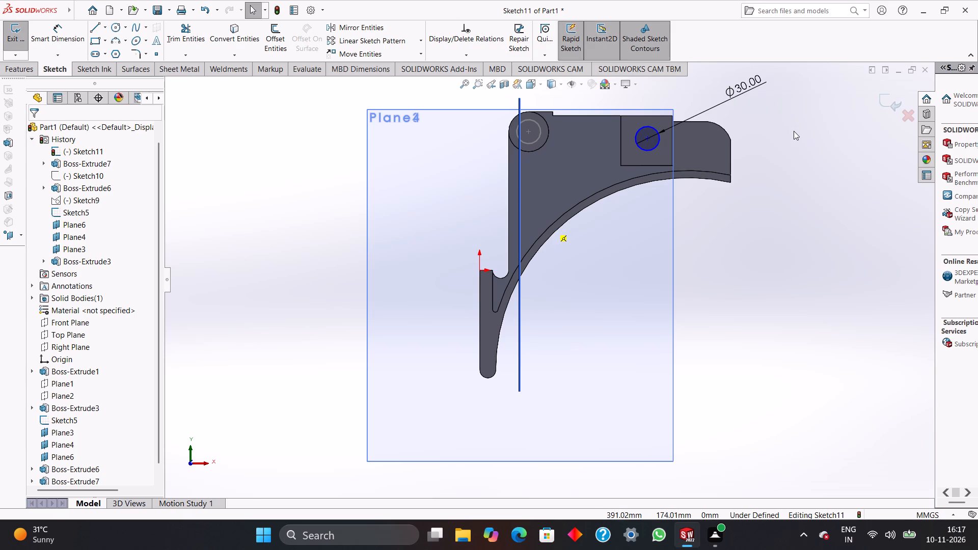
Set the circle's diameter to 15 mm.
{"action": "left_click", "coordinate": [749, 85]}
{"action": "left_click", "coordinate": [749, 85]}
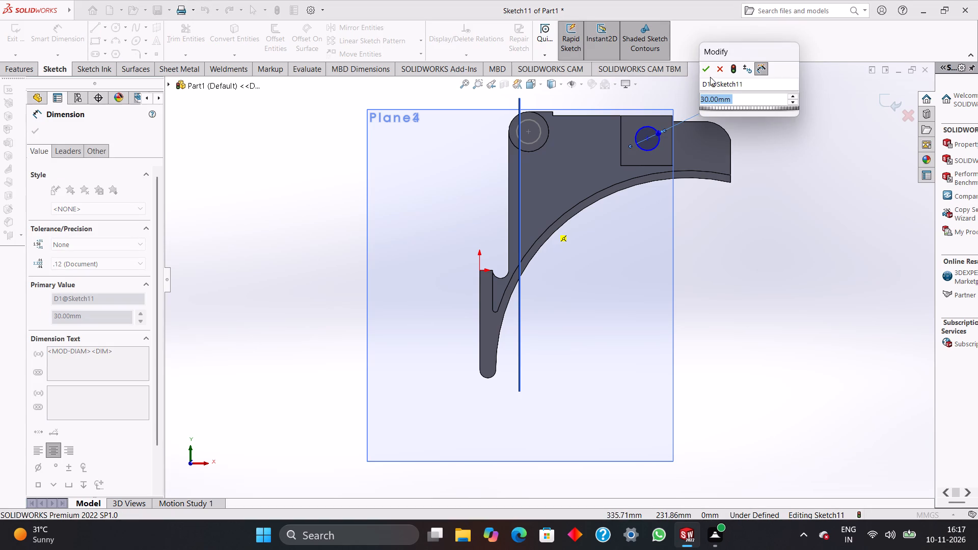
{"action": "left_click", "coordinate": [753, 144]}
{"action": "double_click", "coordinate": [737, 96]}
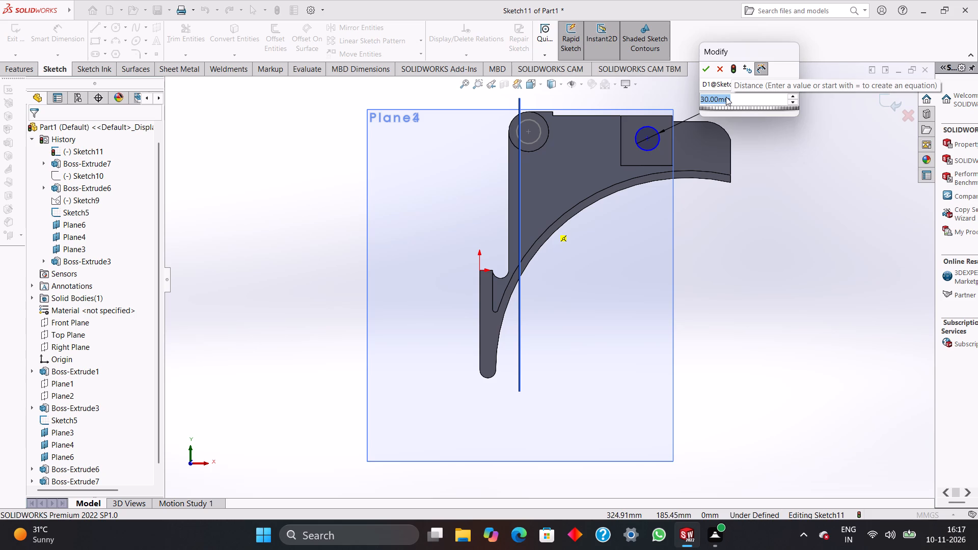
{"action": "type", "text": "15"}
{"action": "key", "text": "Return"}
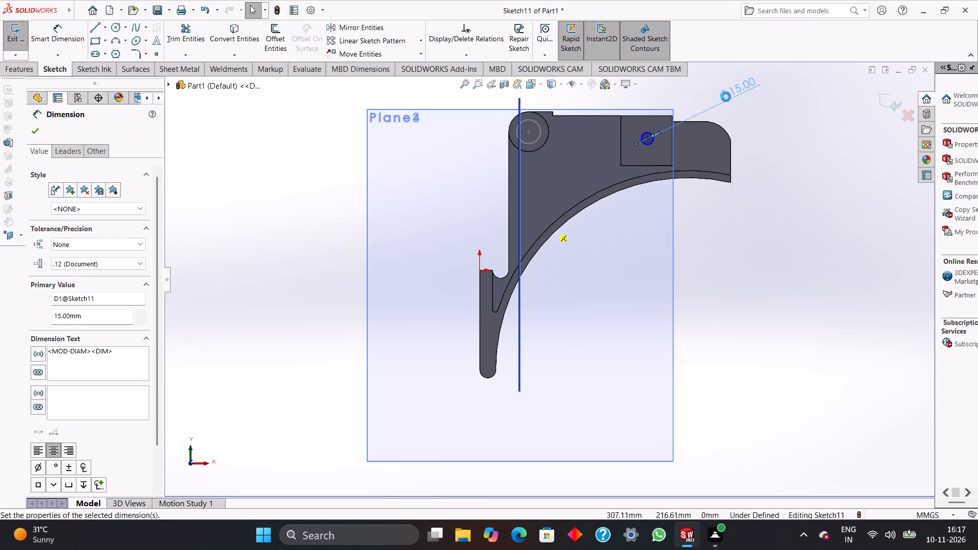
{"action": "key", "text": "Escape"}
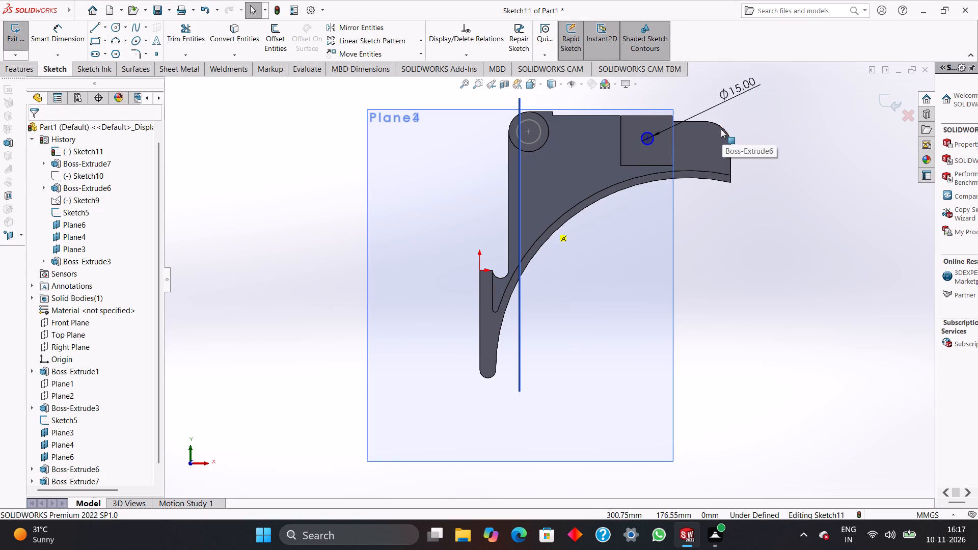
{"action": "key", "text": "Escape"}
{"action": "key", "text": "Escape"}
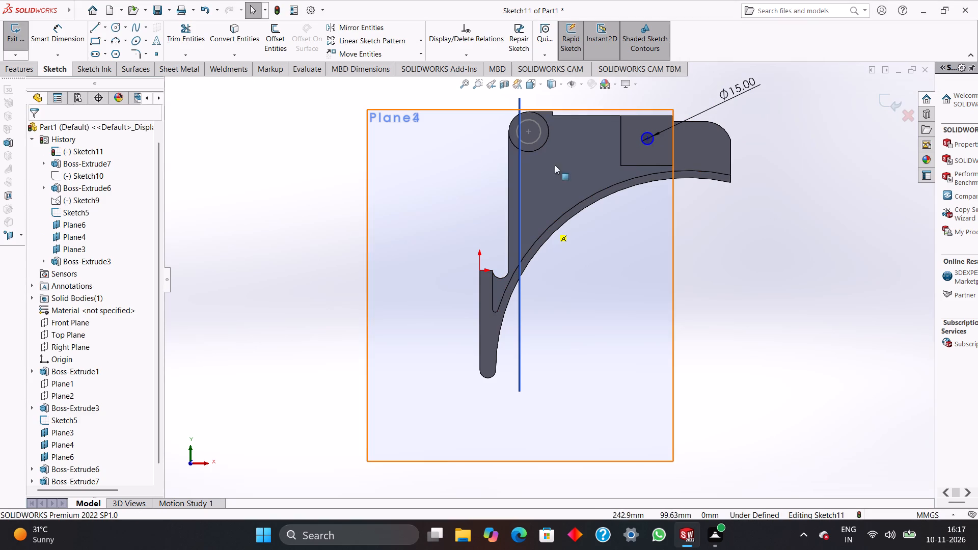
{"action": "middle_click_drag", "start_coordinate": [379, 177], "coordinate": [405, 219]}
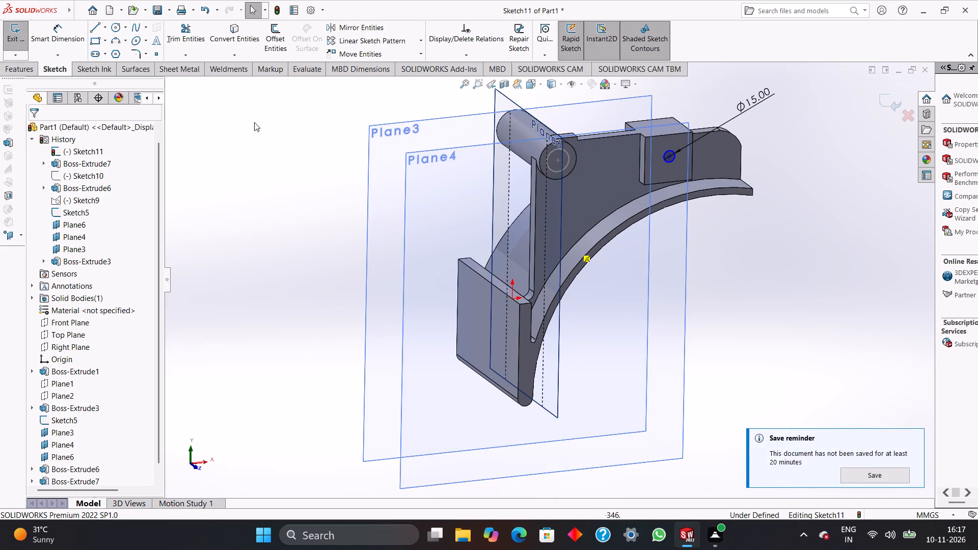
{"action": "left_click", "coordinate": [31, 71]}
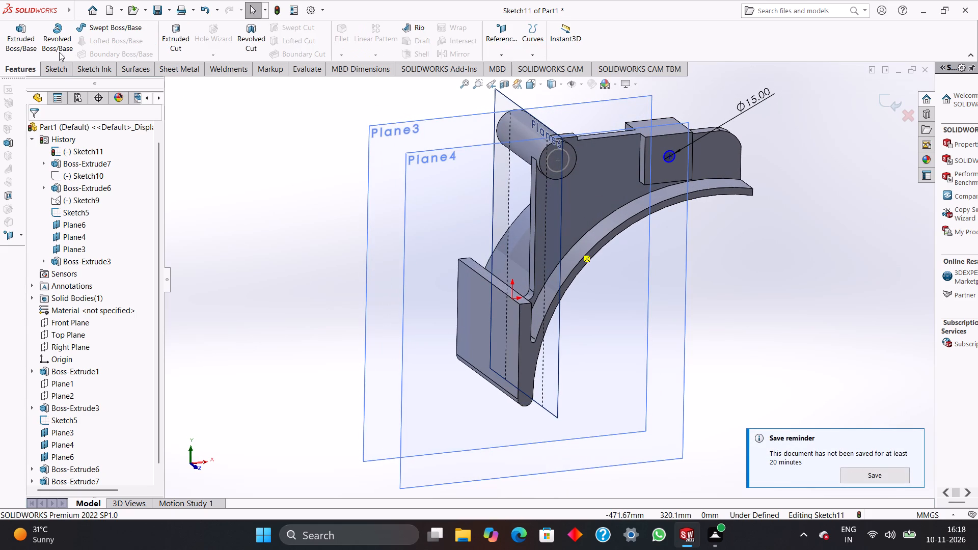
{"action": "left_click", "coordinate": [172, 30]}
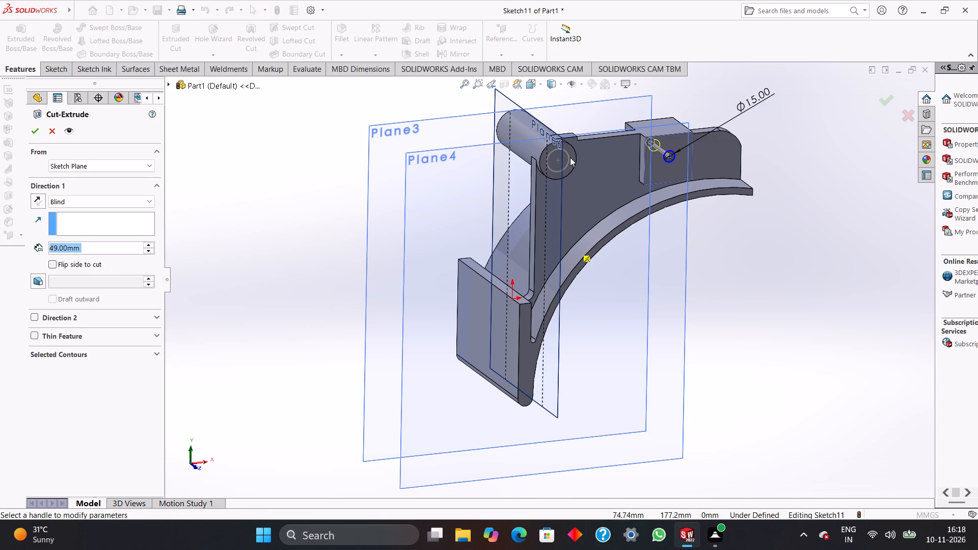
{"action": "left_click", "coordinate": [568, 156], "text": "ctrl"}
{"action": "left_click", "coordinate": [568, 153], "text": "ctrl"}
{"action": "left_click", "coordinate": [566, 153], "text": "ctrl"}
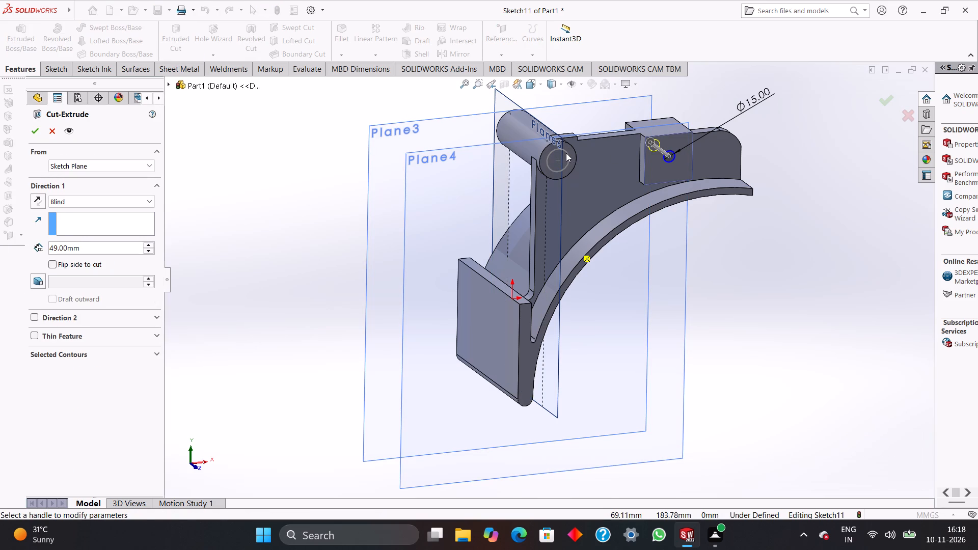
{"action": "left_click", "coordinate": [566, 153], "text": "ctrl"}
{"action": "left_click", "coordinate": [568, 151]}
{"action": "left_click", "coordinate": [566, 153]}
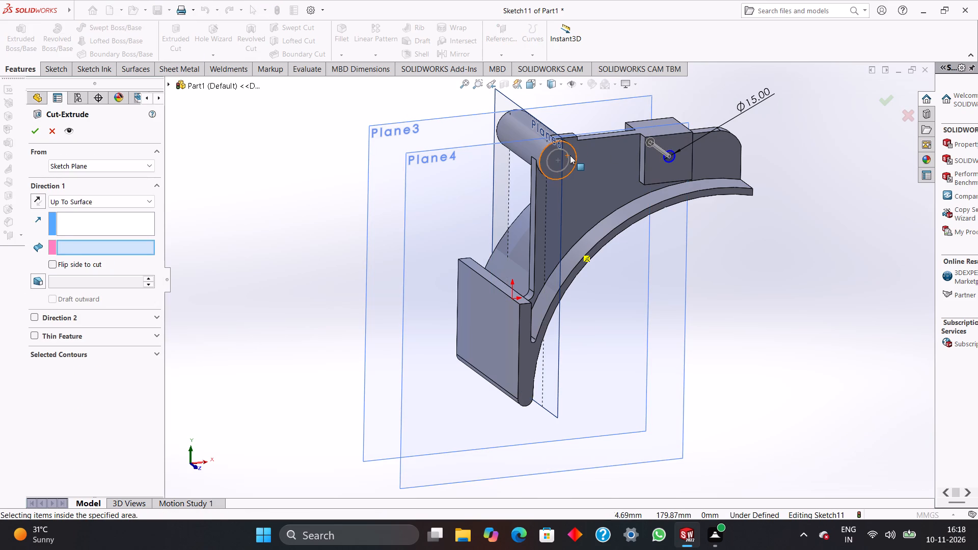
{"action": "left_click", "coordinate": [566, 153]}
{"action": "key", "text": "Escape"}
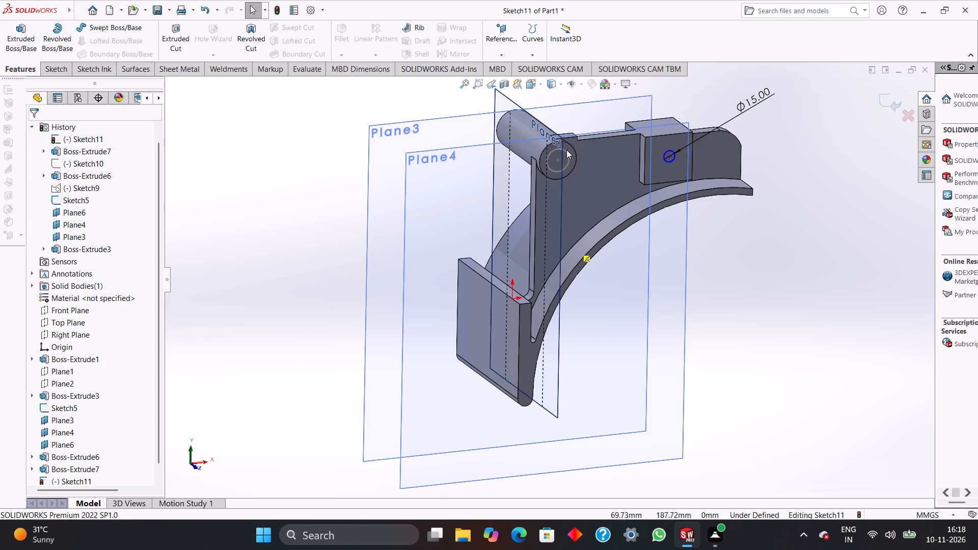
Cut-extrude the 15 mm circle through the block with a blind depth of 172 mm.
{"action": "left_click", "coordinate": [567, 152]}
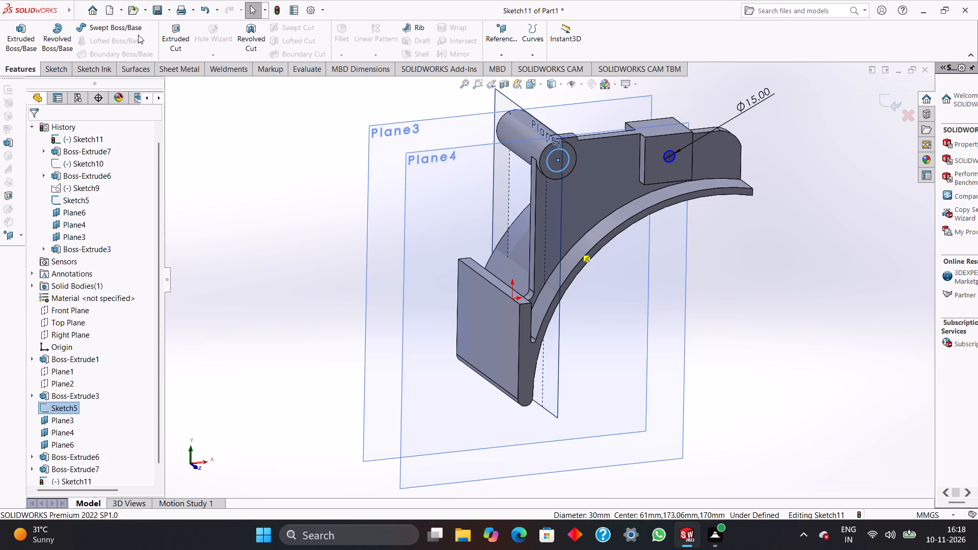
{"action": "left_click", "coordinate": [177, 37]}
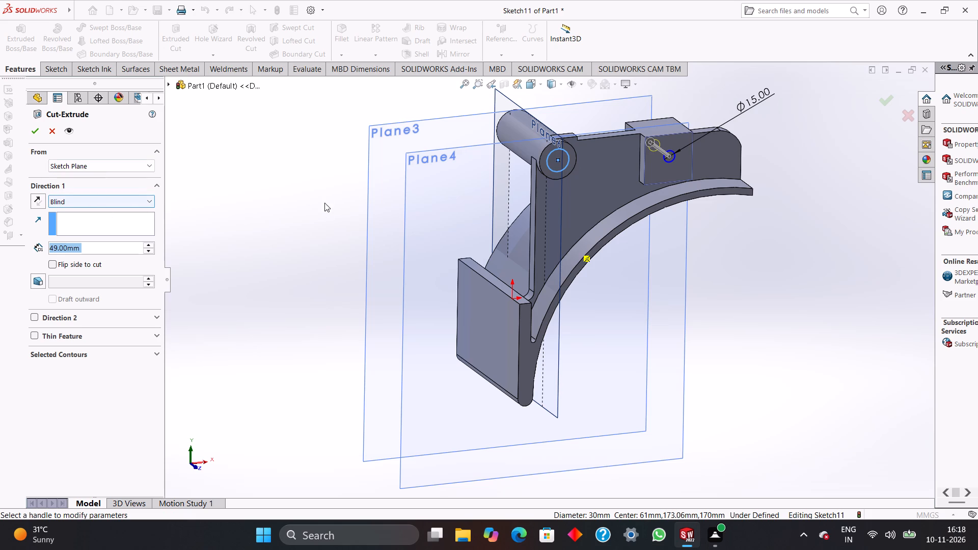
{"action": "middle_click_drag", "start_coordinate": [324, 200], "coordinate": [207, 276]}
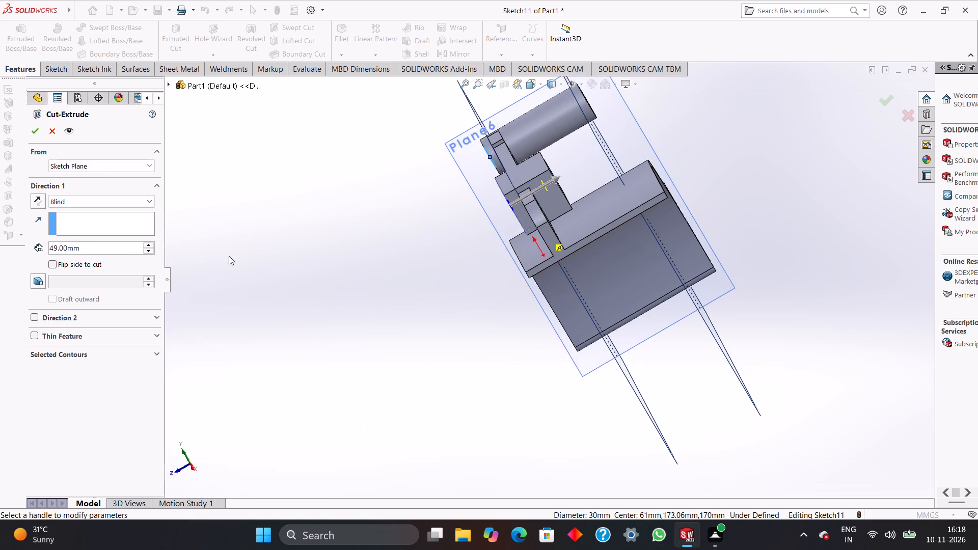
{"action": "left_click_drag", "start_coordinate": [559, 180], "coordinate": [631, 139]}
{"action": "left_click_drag", "start_coordinate": [489, 157], "coordinate": [587, 119]}
{"action": "left_click", "coordinate": [40, 128]}
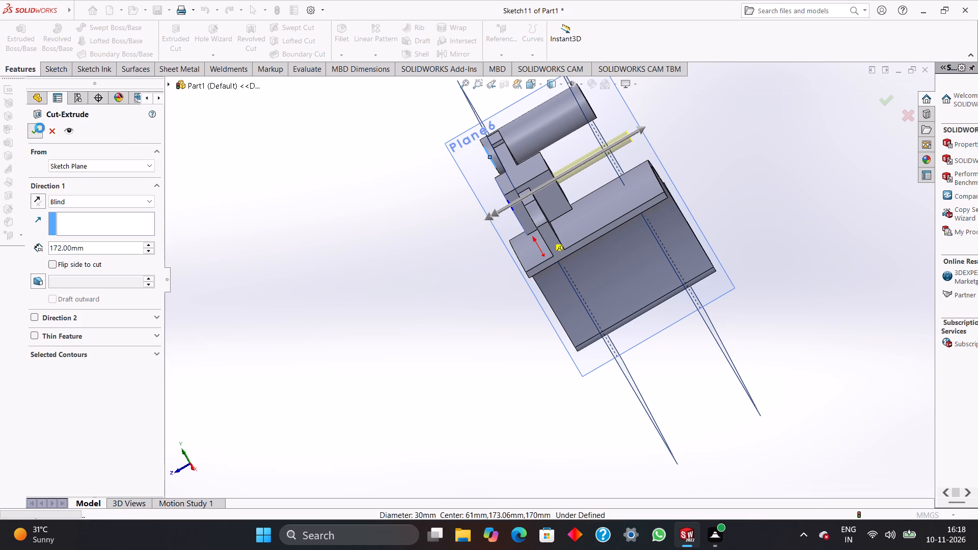
Cut-extrude the existing 30 mm circle through the bracket's cylinder with a blind depth of 333 mm.
{"action": "middle_click_drag", "start_coordinate": [290, 188], "coordinate": [369, 163]}
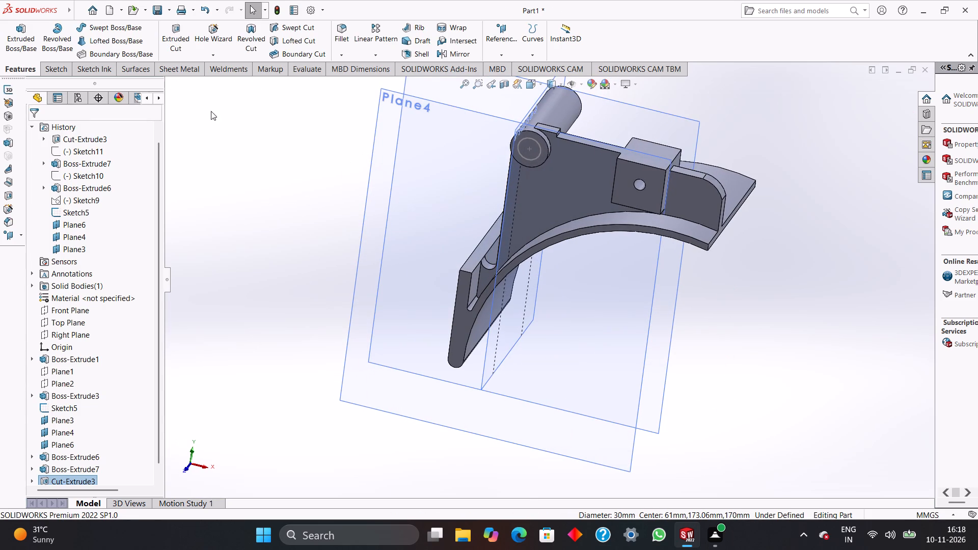
{"action": "left_click", "coordinate": [174, 43]}
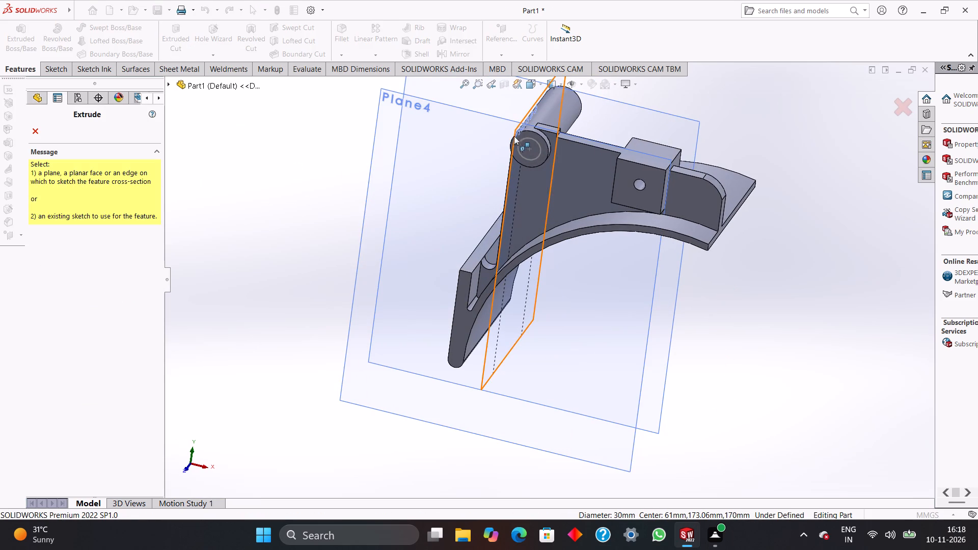
{"action": "left_click", "coordinate": [524, 138]}
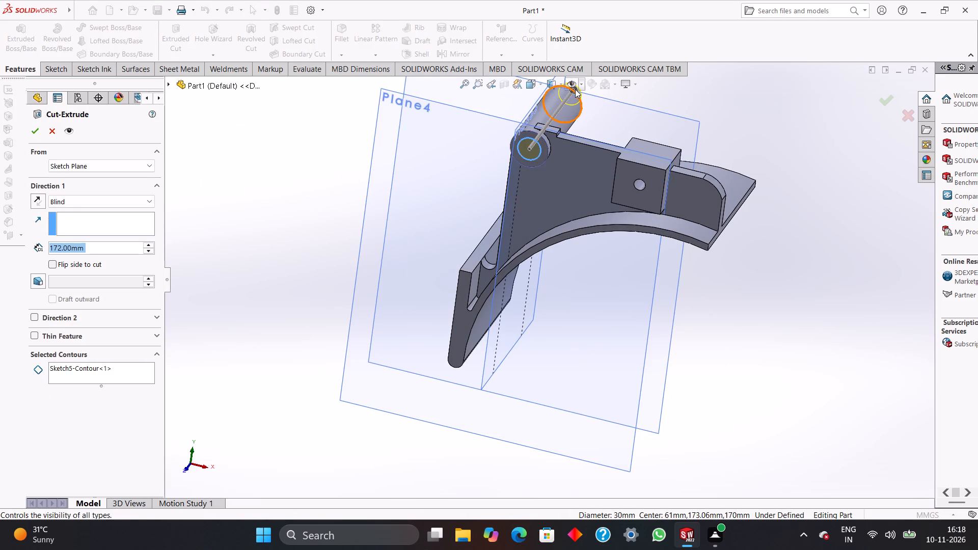
{"action": "left_click_drag", "start_coordinate": [575, 89], "coordinate": [587, 77]}
{"action": "scroll", "coordinate": [573, 142], "scroll_direction": "up", "scroll_amount": 2}
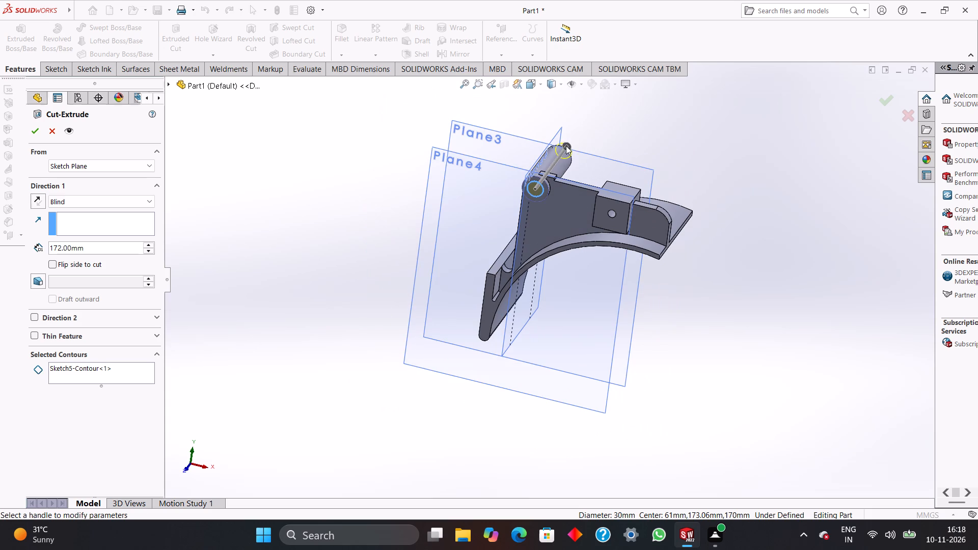
{"action": "left_click_drag", "start_coordinate": [567, 144], "coordinate": [598, 117]}
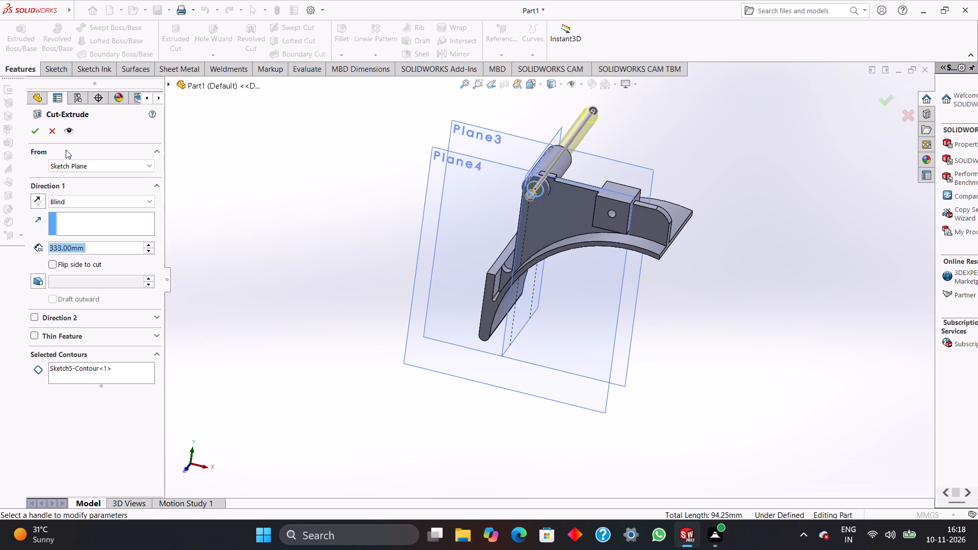
{"action": "left_click", "coordinate": [31, 130]}
Examine the holes through the cylinder and the block from several angles.
{"action": "middle_click_drag", "start_coordinate": [305, 179], "coordinate": [309, 166]}
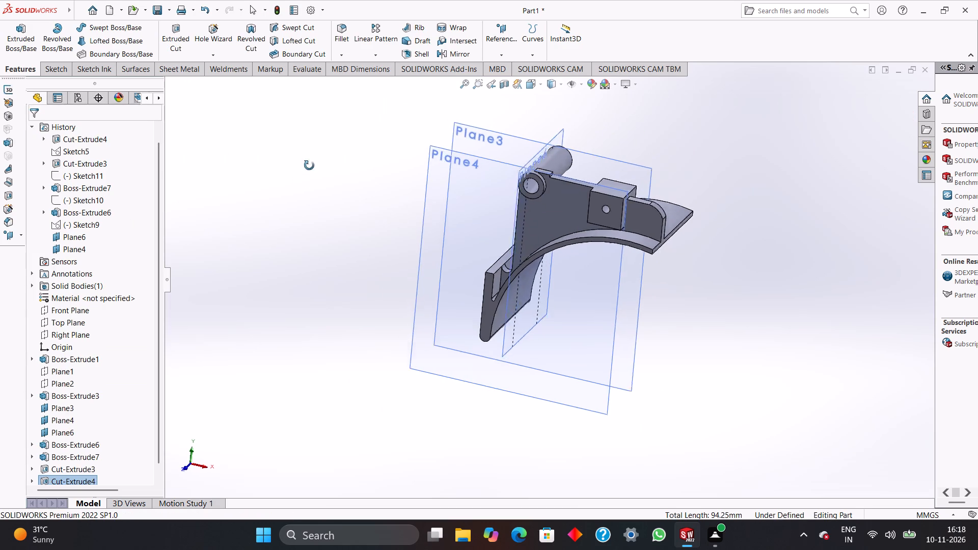
{"action": "middle_click_drag", "start_coordinate": [309, 166], "coordinate": [311, 108]}
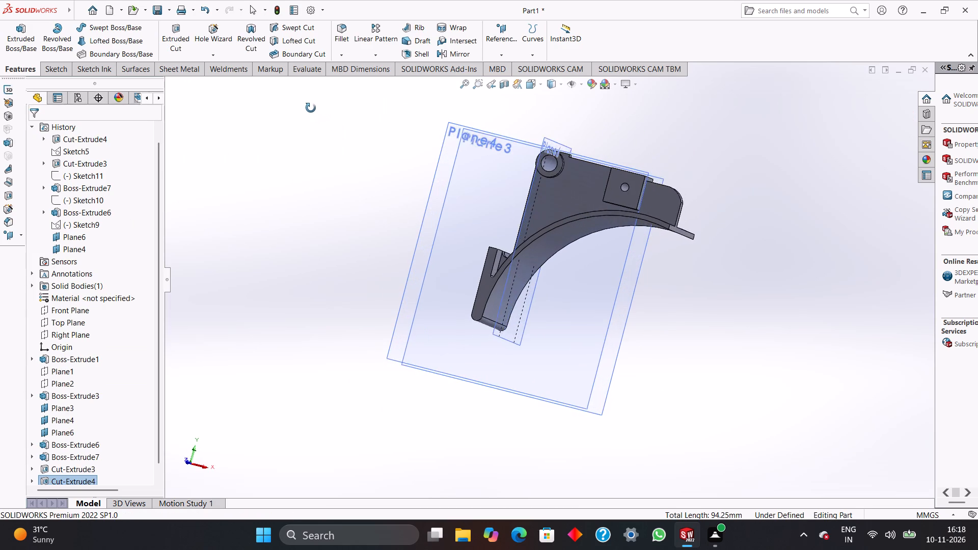
{"action": "middle_click_drag", "start_coordinate": [311, 108], "coordinate": [319, 114]}
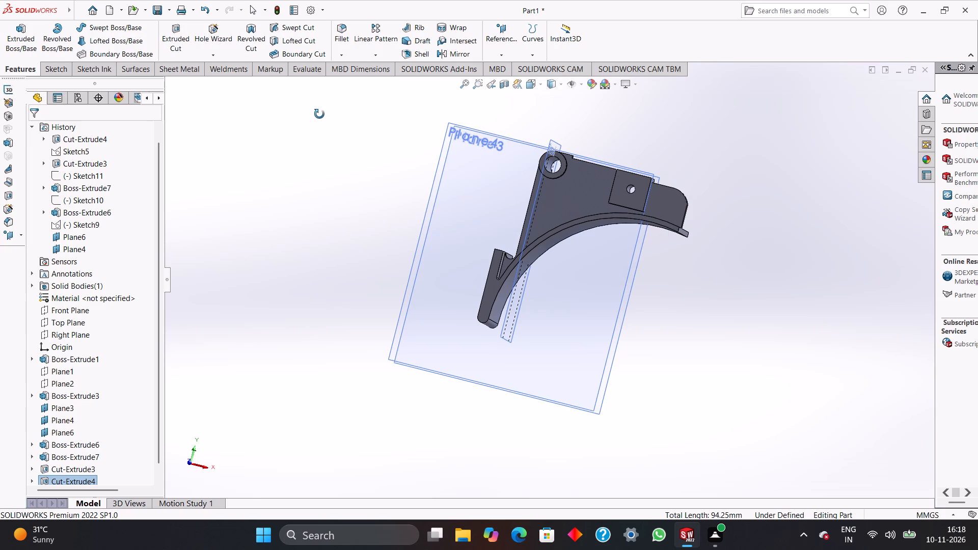
{"action": "middle_click_drag", "start_coordinate": [319, 114], "coordinate": [312, 125]}
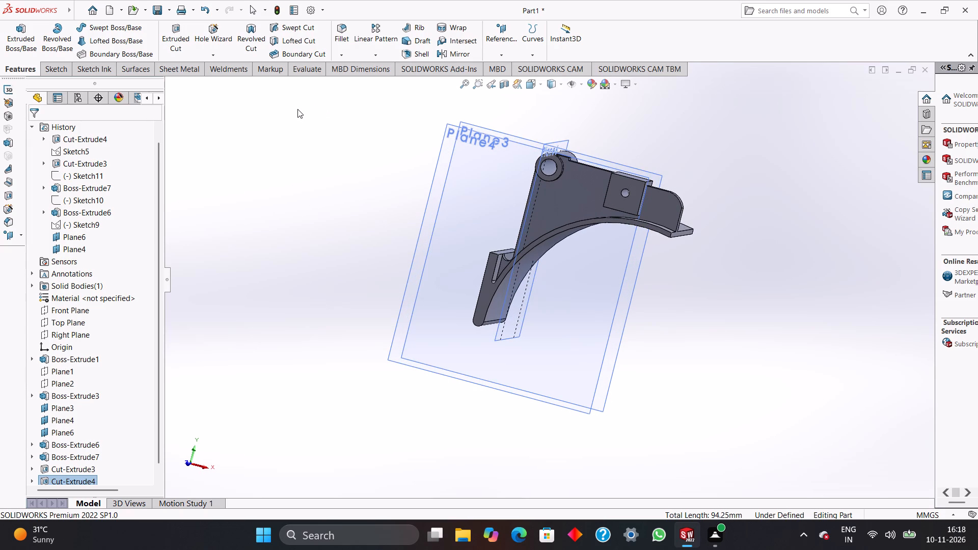
{"action": "scroll", "coordinate": [367, 177], "scroll_direction": "down", "scroll_amount": 1}
{"action": "scroll", "coordinate": [596, 268], "scroll_direction": "up", "scroll_amount": 3}
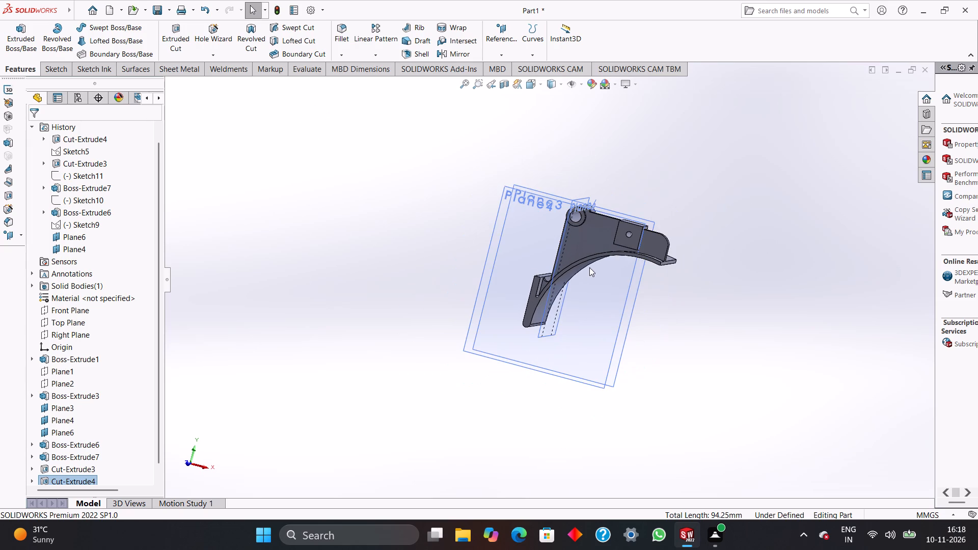
{"action": "middle_click_drag", "start_coordinate": [584, 264], "coordinate": [551, 322]}
{"action": "scroll", "coordinate": [590, 269], "scroll_direction": "down", "scroll_amount": 2}
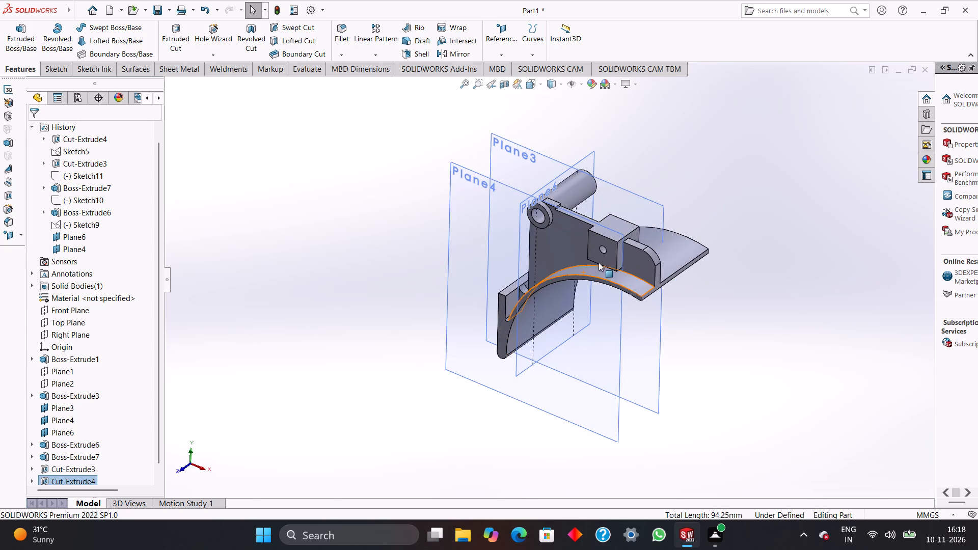
{"action": "scroll", "coordinate": [619, 263], "scroll_direction": "down", "scroll_amount": 3}
{"action": "middle_click_drag", "start_coordinate": [568, 279], "coordinate": [606, 233]}
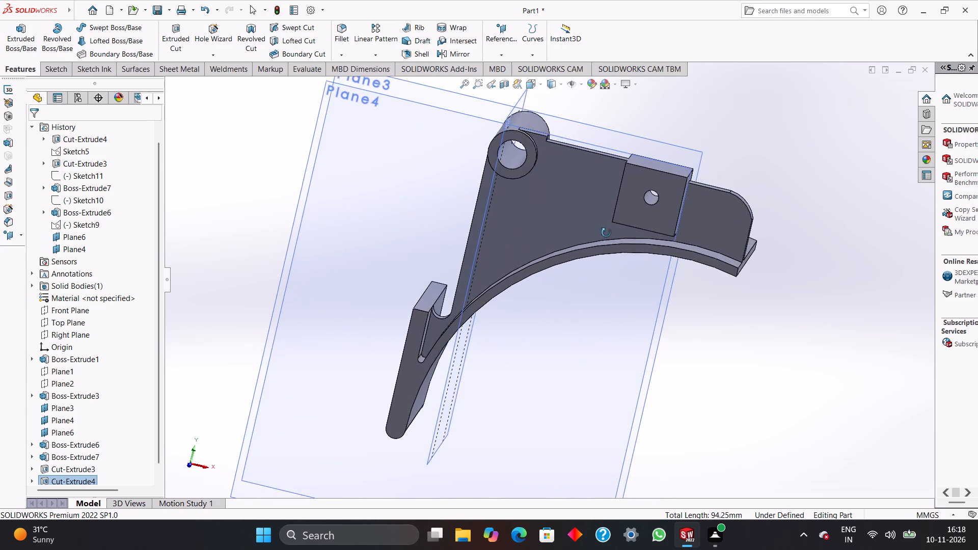
{"action": "middle_click_drag", "start_coordinate": [606, 233], "coordinate": [612, 225]}
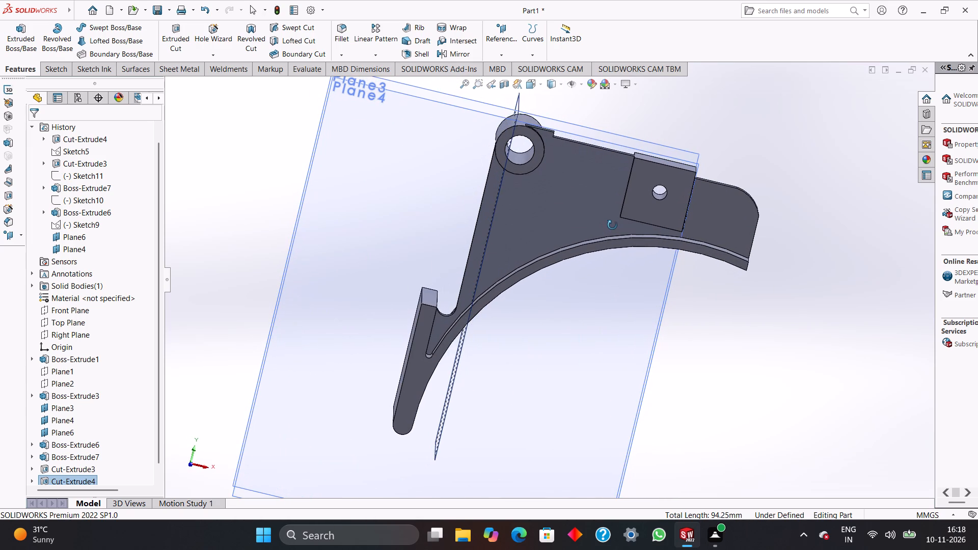
{"action": "middle_click_drag", "start_coordinate": [612, 225], "coordinate": [614, 227]}
{"action": "scroll", "coordinate": [604, 231], "scroll_direction": "down", "scroll_amount": 1}
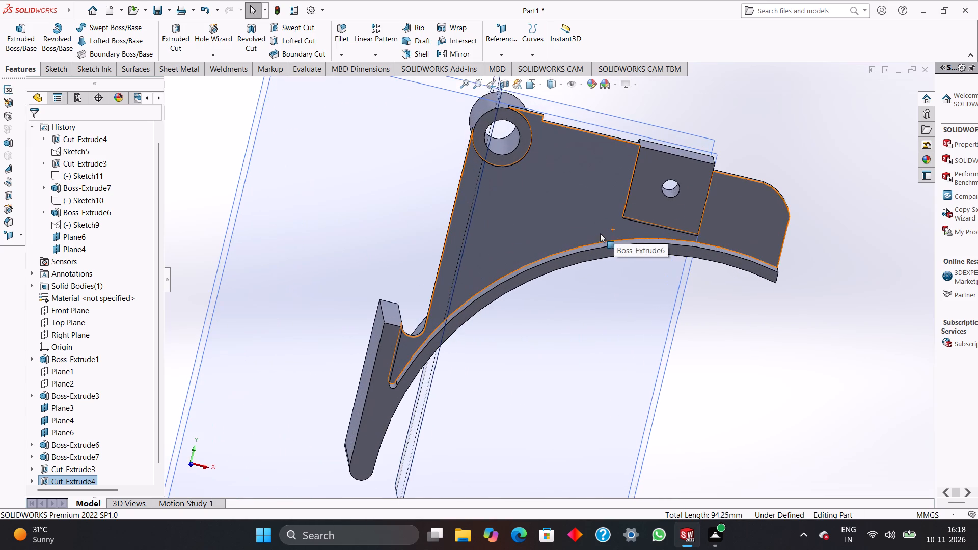
{"action": "scroll", "coordinate": [598, 235], "scroll_direction": "up", "scroll_amount": 2}
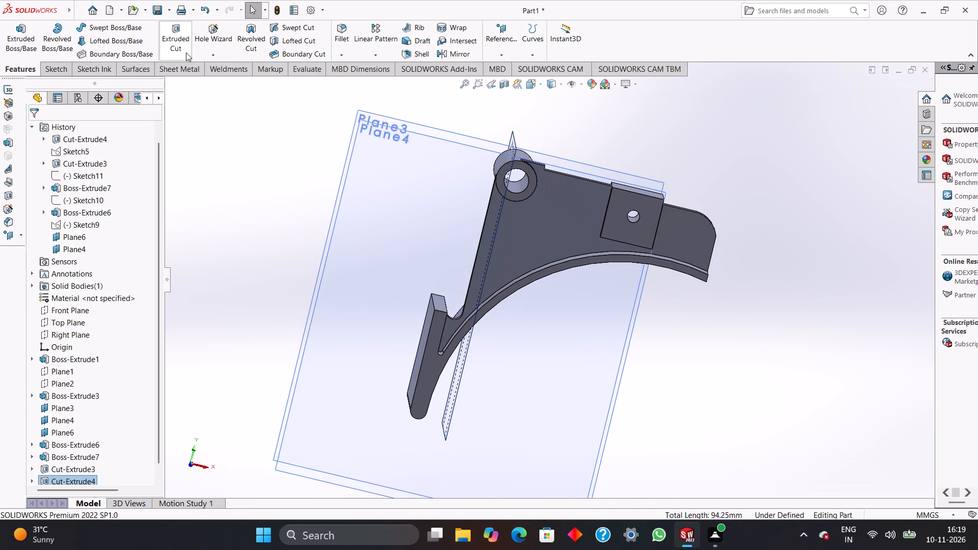
Open a new sketch on the front face of the block with the small hole.
{"action": "left_click", "coordinate": [19, 70]}
{"action": "left_click", "coordinate": [47, 70]}
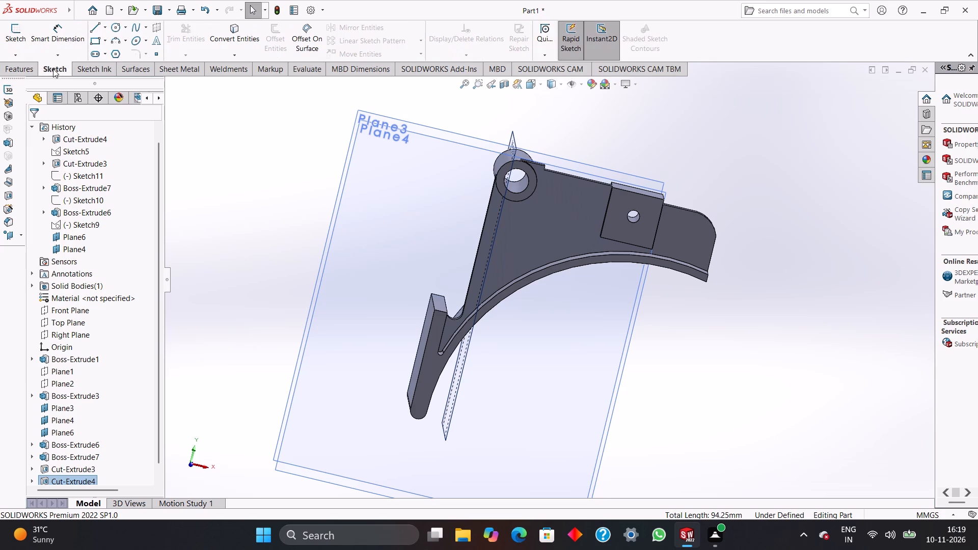
{"action": "left_click", "coordinate": [143, 58]}
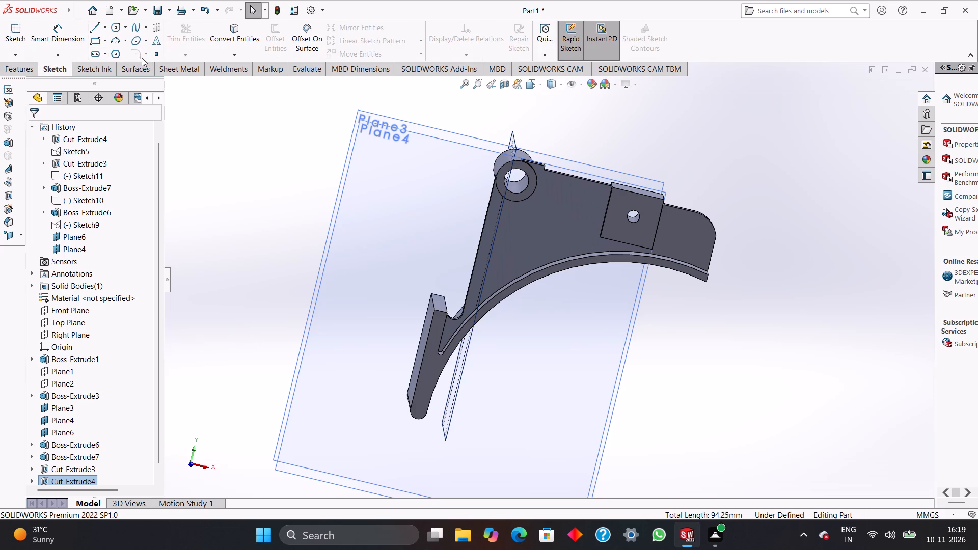
{"action": "left_click", "coordinate": [142, 52]}
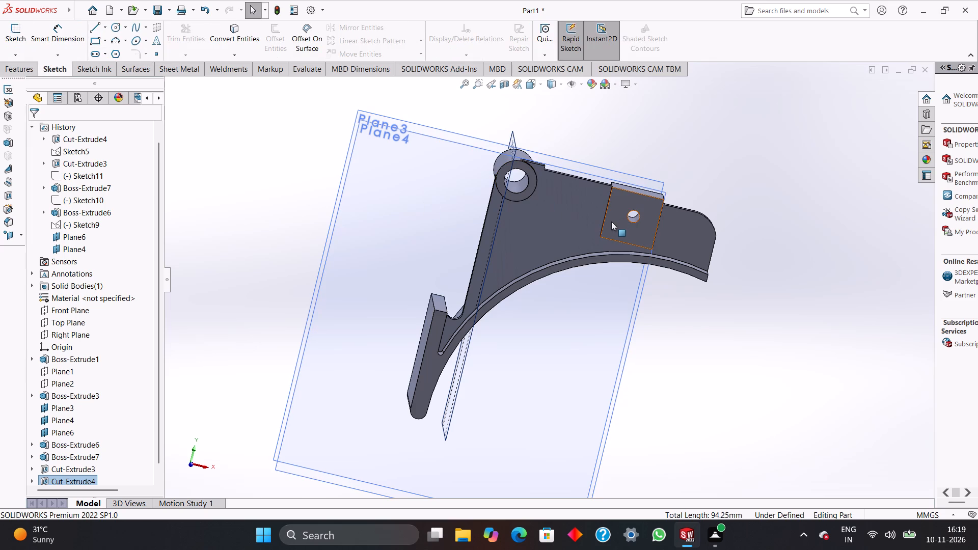
{"action": "left_click", "coordinate": [611, 222]}
{"action": "left_click", "coordinate": [134, 51]}
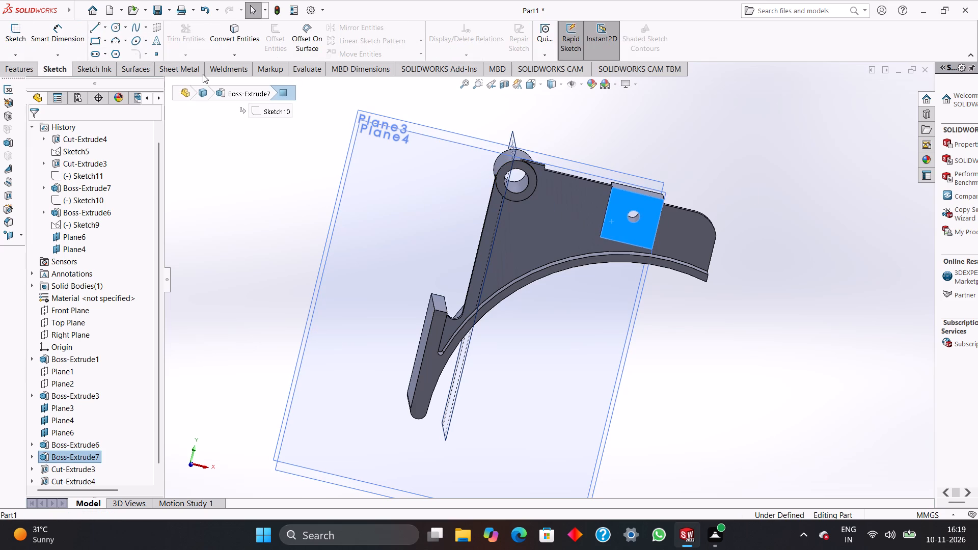
{"action": "left_click", "coordinate": [10, 38]}
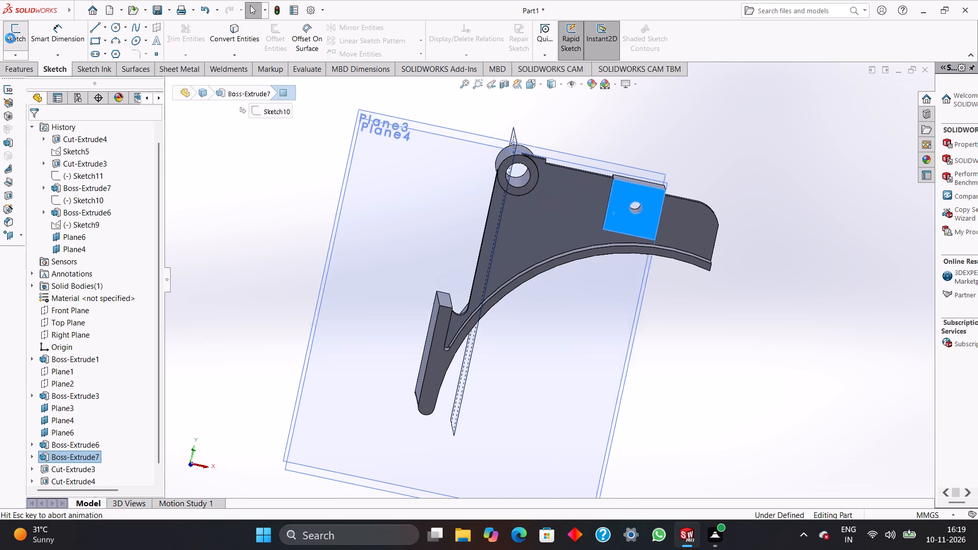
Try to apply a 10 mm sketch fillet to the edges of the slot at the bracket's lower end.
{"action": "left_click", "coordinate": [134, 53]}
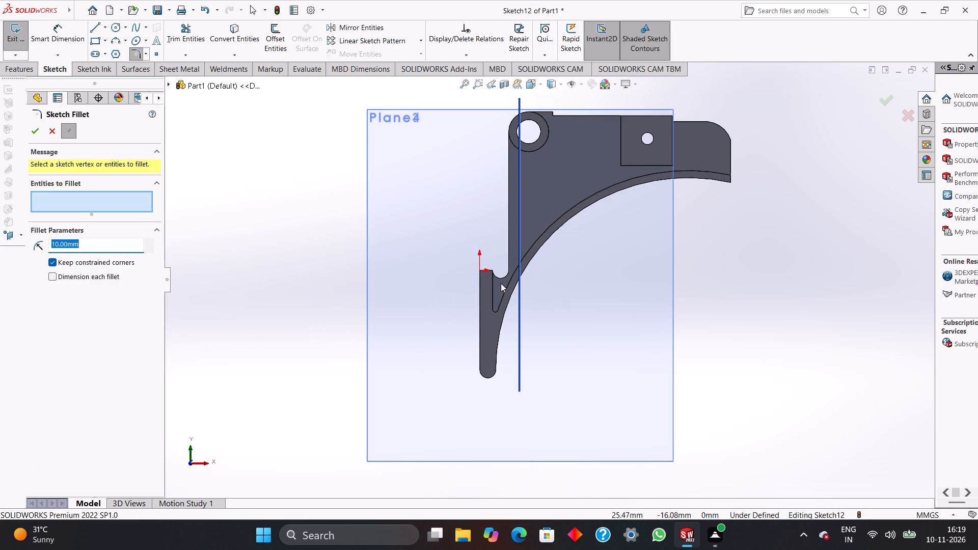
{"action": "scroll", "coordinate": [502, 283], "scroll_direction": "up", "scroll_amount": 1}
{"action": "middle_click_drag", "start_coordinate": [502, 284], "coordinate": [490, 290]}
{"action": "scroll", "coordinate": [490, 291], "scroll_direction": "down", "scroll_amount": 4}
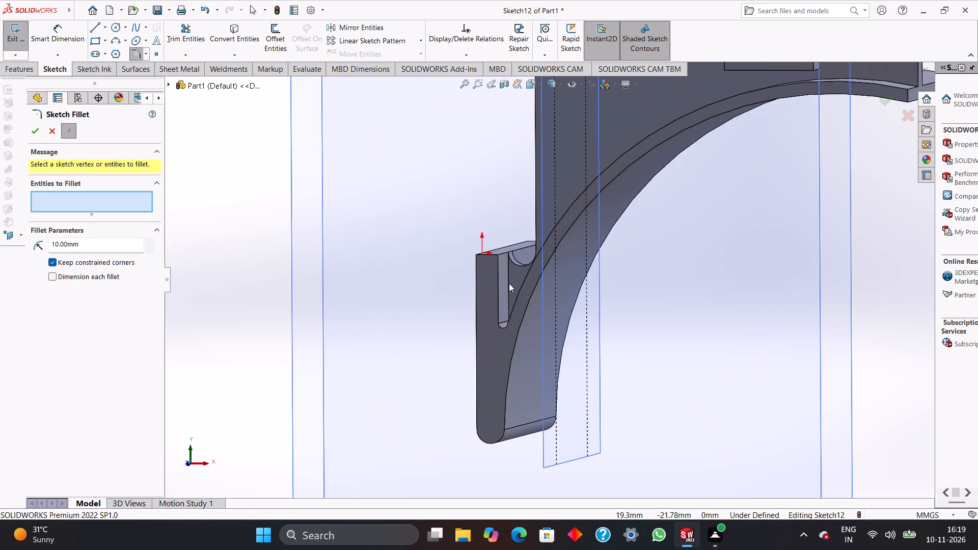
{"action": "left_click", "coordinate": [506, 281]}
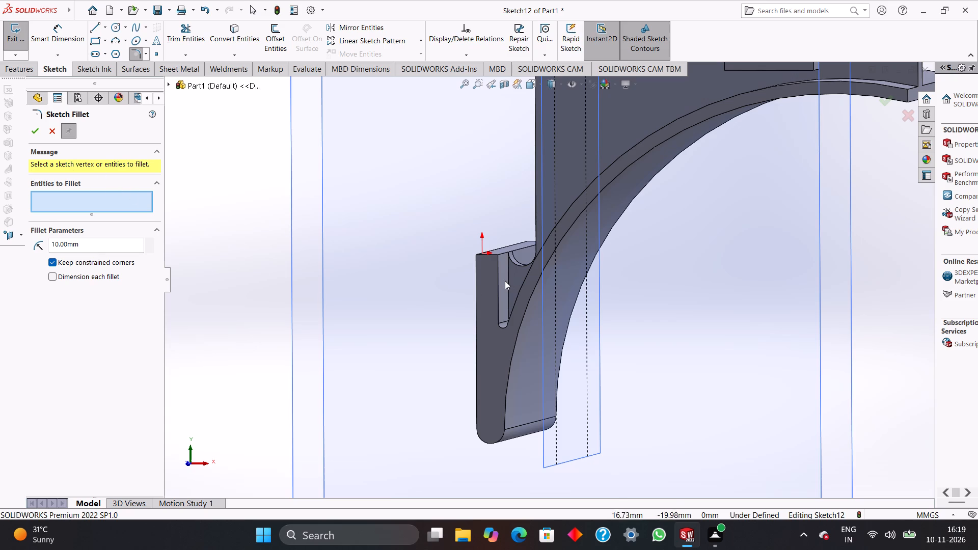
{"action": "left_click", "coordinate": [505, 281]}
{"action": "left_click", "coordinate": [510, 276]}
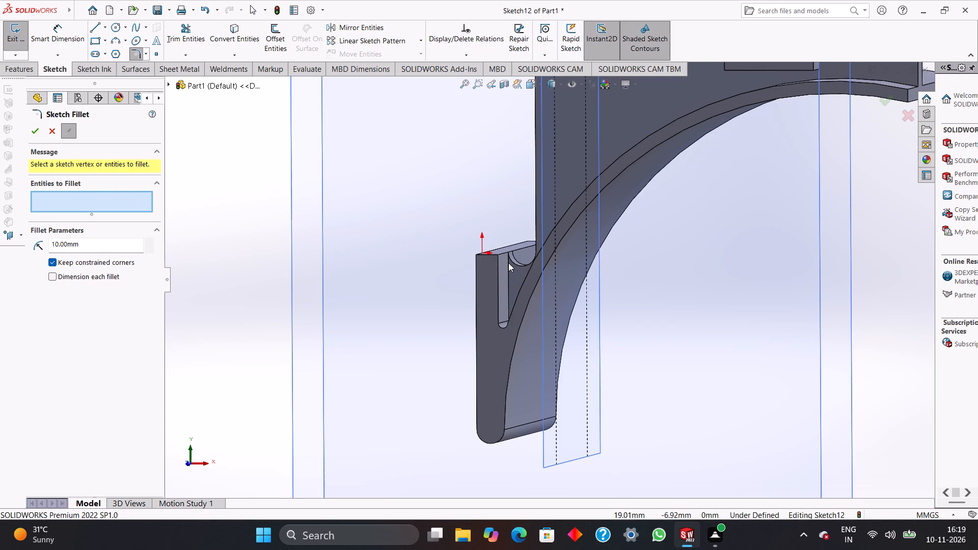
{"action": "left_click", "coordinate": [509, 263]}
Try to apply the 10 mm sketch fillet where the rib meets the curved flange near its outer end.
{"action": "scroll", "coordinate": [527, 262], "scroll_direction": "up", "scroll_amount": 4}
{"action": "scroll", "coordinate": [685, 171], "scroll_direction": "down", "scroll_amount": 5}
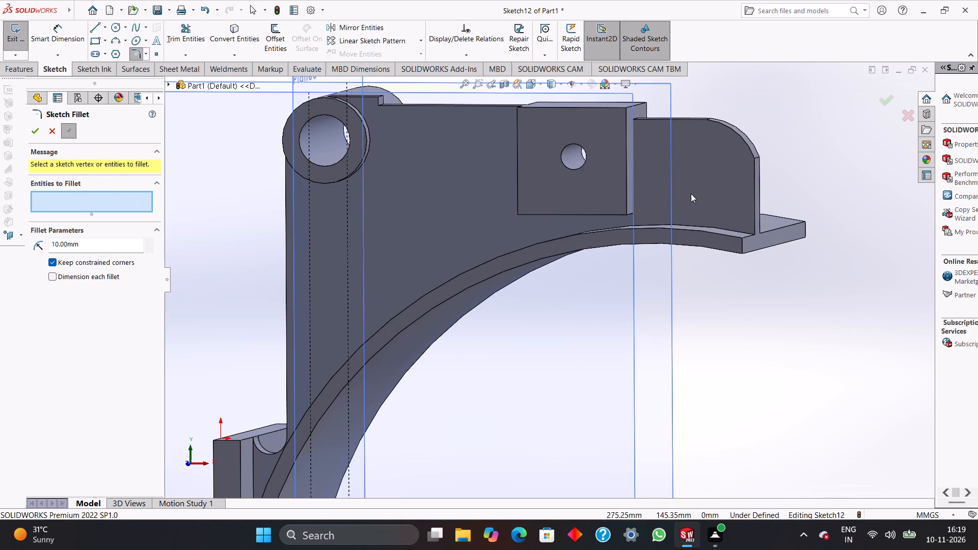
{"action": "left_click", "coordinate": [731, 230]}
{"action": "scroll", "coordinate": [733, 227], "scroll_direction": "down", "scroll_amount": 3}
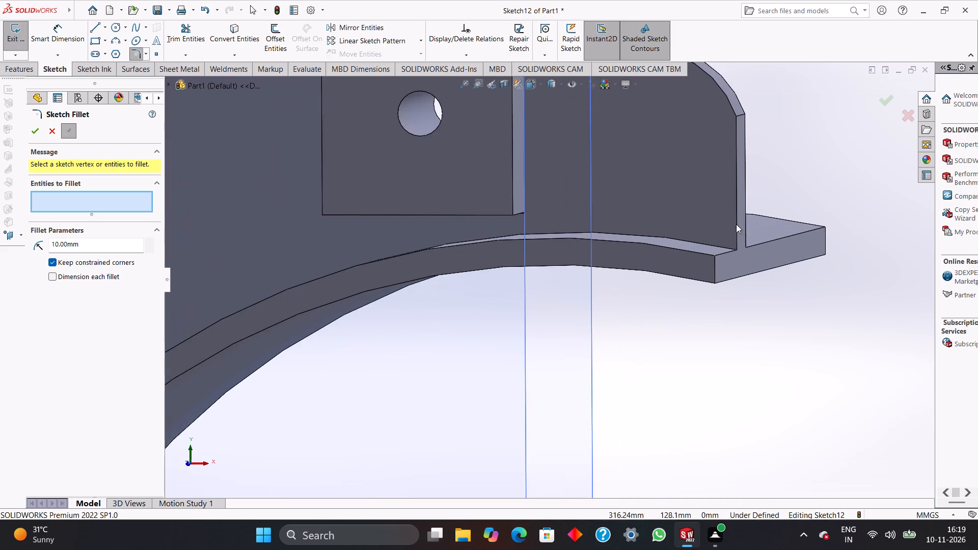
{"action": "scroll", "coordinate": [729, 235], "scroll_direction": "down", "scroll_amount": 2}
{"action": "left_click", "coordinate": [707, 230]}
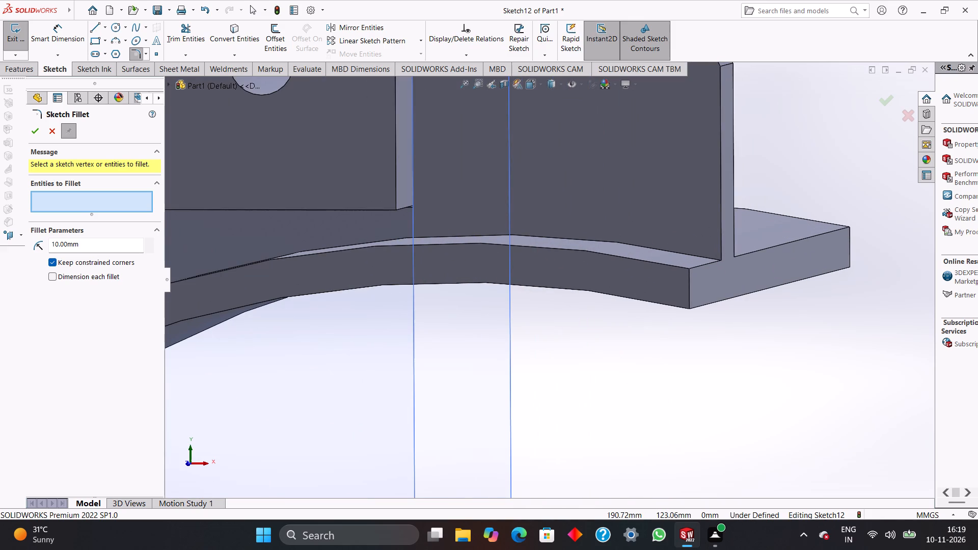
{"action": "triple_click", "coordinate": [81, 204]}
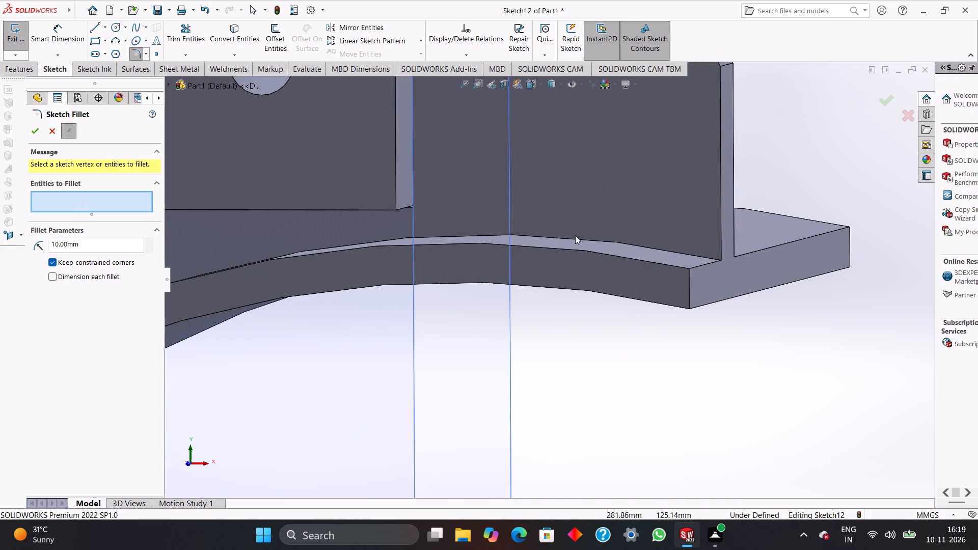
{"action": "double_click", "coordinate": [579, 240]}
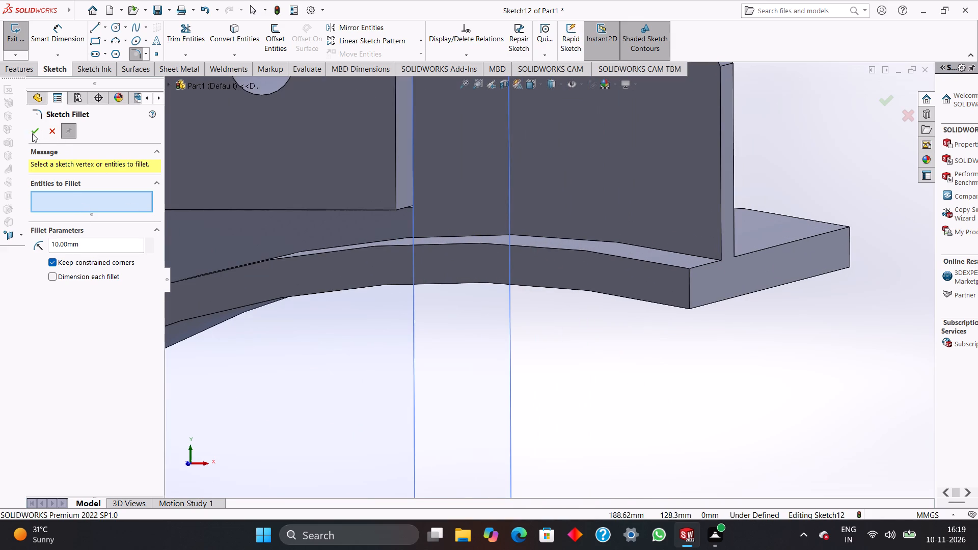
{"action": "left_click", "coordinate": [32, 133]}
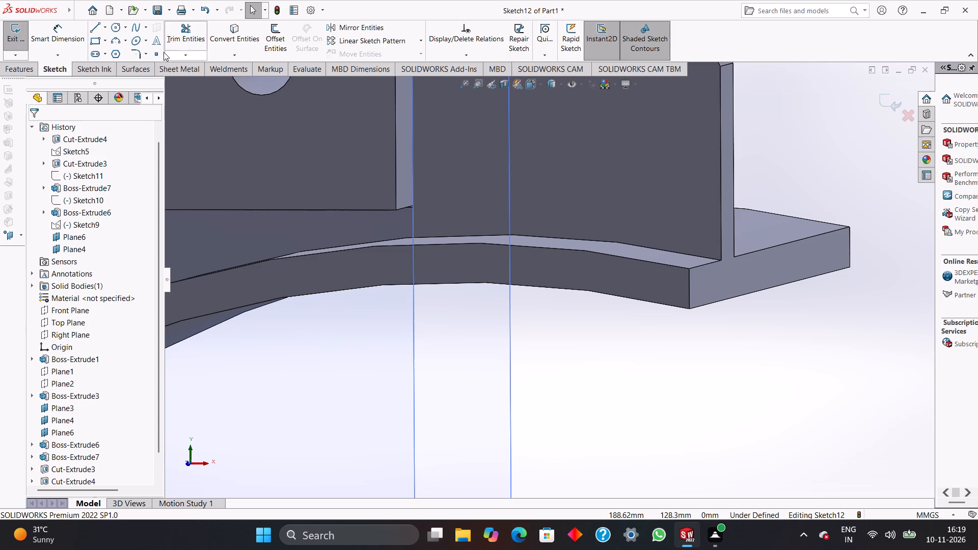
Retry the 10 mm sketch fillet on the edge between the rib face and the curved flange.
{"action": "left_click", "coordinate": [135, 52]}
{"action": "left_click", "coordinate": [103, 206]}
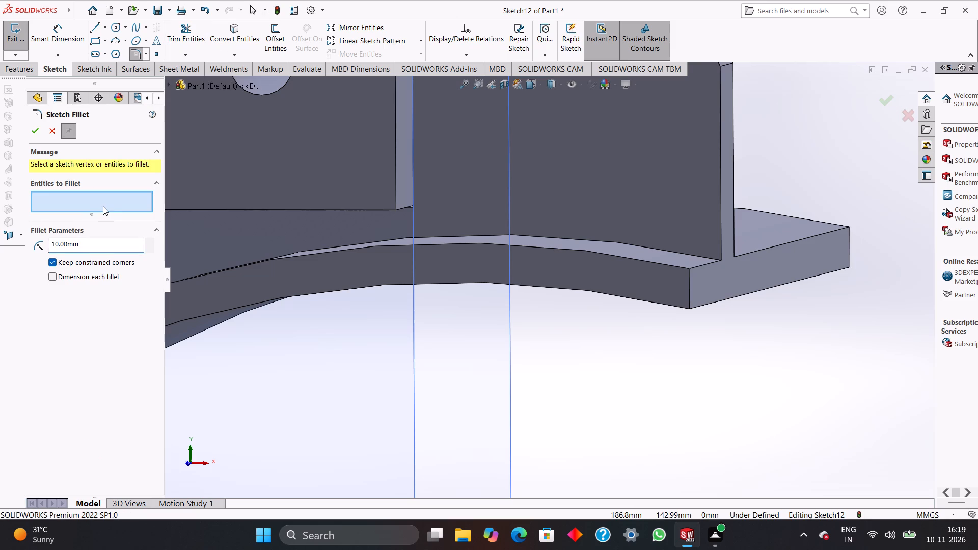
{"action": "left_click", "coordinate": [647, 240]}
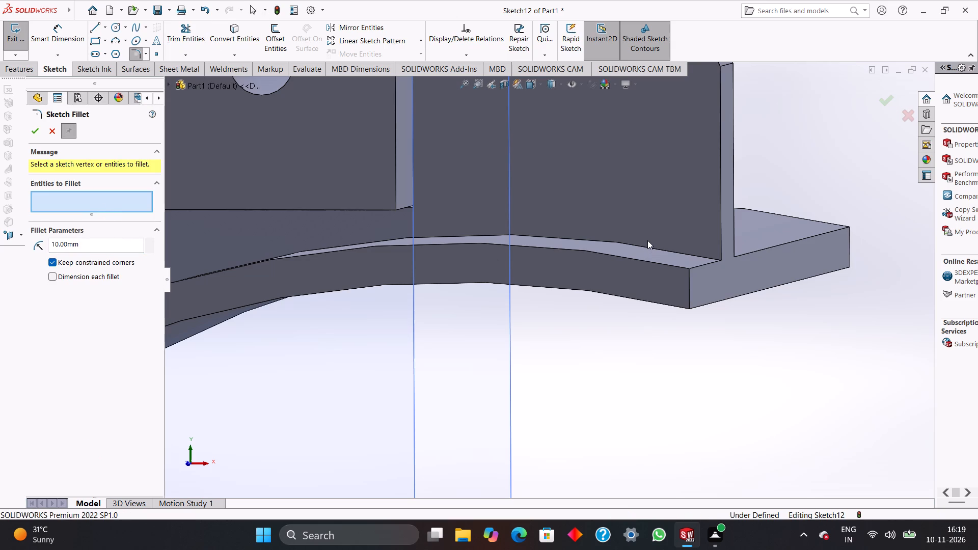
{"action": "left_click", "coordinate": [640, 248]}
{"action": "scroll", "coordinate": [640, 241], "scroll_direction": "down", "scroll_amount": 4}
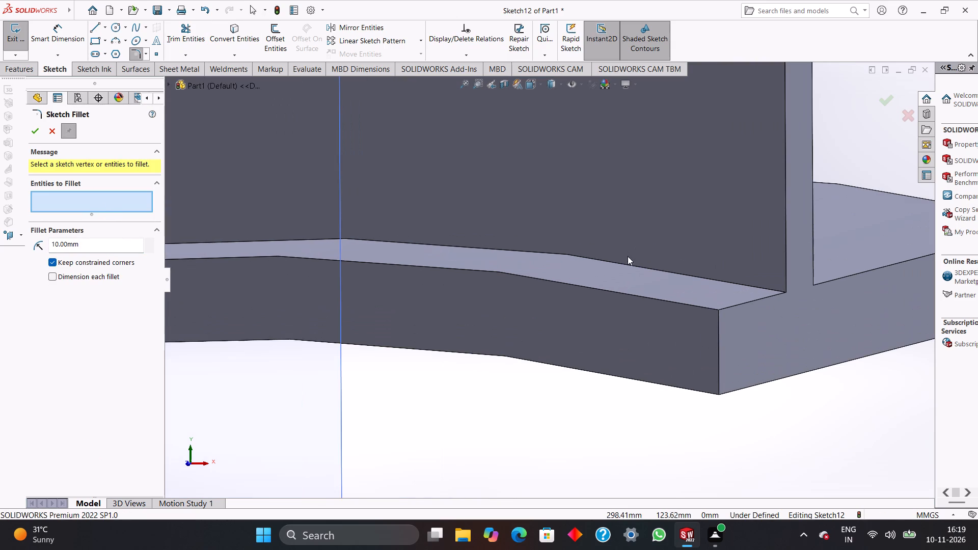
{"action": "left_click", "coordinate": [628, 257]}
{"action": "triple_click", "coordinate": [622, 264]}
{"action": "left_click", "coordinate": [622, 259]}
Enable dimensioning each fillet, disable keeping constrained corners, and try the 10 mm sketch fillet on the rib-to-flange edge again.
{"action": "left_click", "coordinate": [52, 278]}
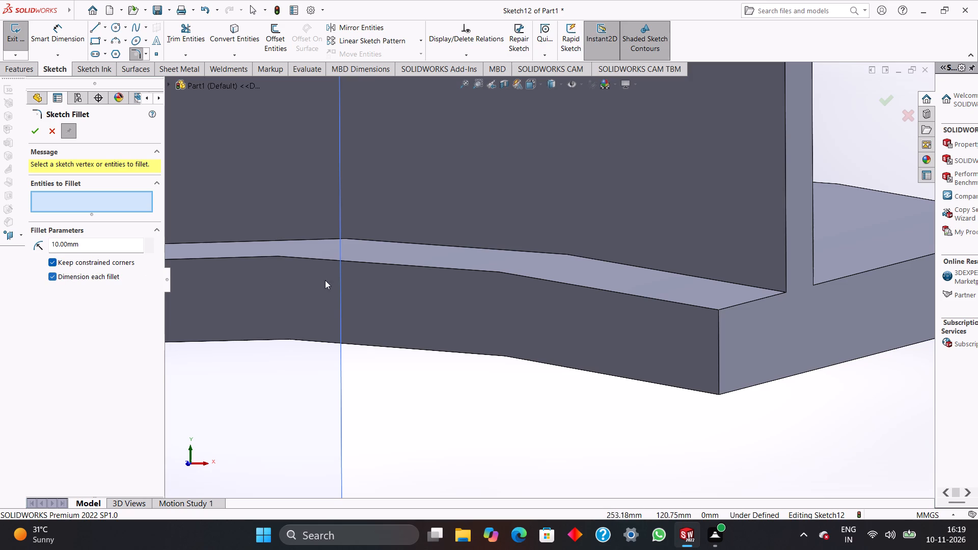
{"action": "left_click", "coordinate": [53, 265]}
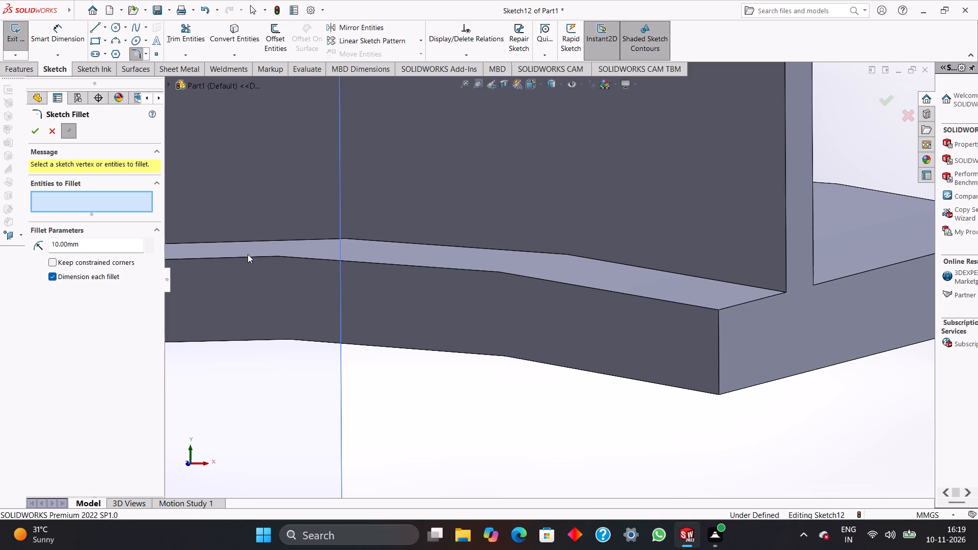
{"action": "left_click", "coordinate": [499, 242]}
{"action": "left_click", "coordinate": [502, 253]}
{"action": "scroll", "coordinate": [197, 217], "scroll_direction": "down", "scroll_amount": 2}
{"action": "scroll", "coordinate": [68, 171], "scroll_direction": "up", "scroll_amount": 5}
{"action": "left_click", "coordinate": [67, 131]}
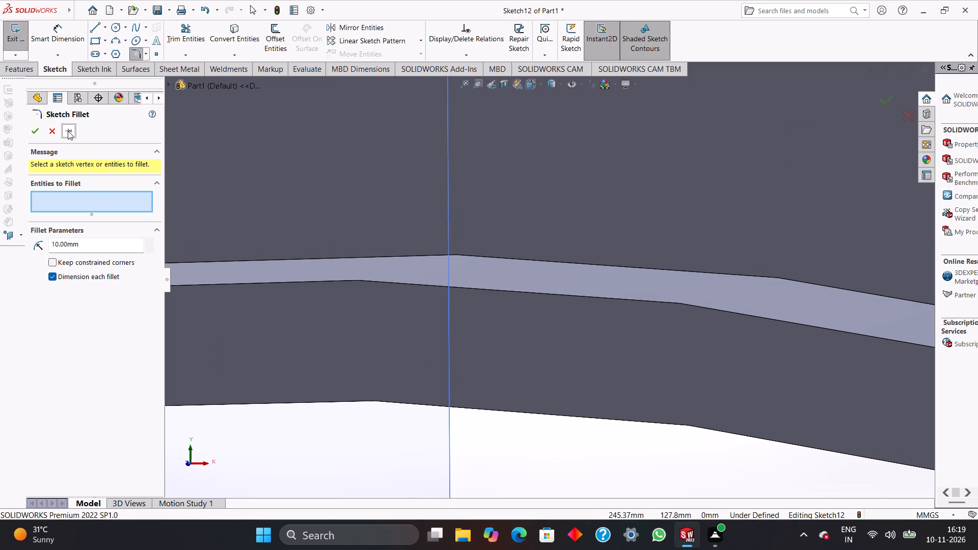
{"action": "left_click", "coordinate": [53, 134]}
Examine the block, rib and curved flange around the bracket's outer end.
{"action": "scroll", "coordinate": [336, 254], "scroll_direction": "up", "scroll_amount": 1}
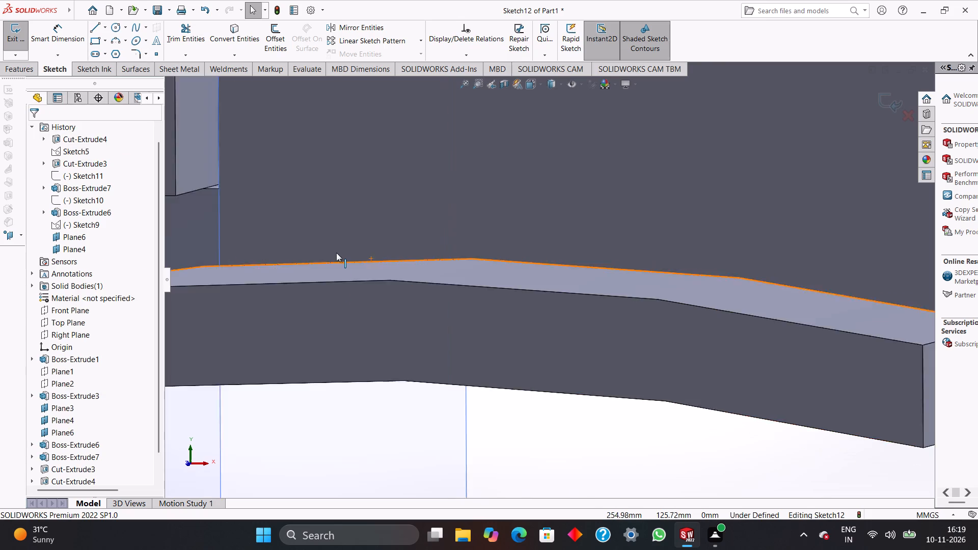
{"action": "scroll", "coordinate": [336, 253], "scroll_direction": "up", "scroll_amount": 6}
{"action": "scroll", "coordinate": [529, 253], "scroll_direction": "up", "scroll_amount": 3}
{"action": "scroll", "coordinate": [532, 262], "scroll_direction": "down", "scroll_amount": 2}
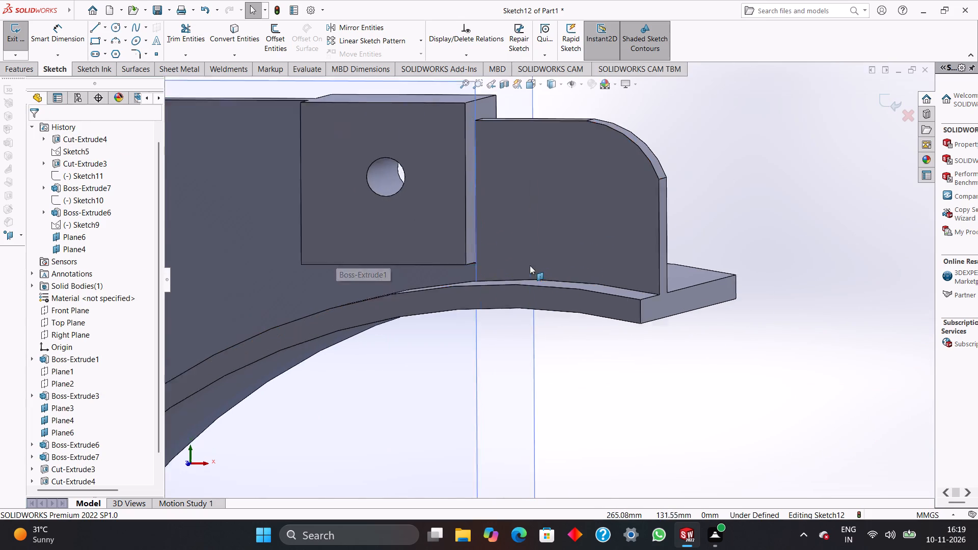
{"action": "scroll", "coordinate": [537, 294], "scroll_direction": "down", "scroll_amount": 3}
{"action": "scroll", "coordinate": [540, 296], "scroll_direction": "up", "scroll_amount": 4}
{"action": "scroll", "coordinate": [568, 246], "scroll_direction": "up", "scroll_amount": 4}
{"action": "scroll", "coordinate": [512, 229], "scroll_direction": "down", "scroll_amount": 2}
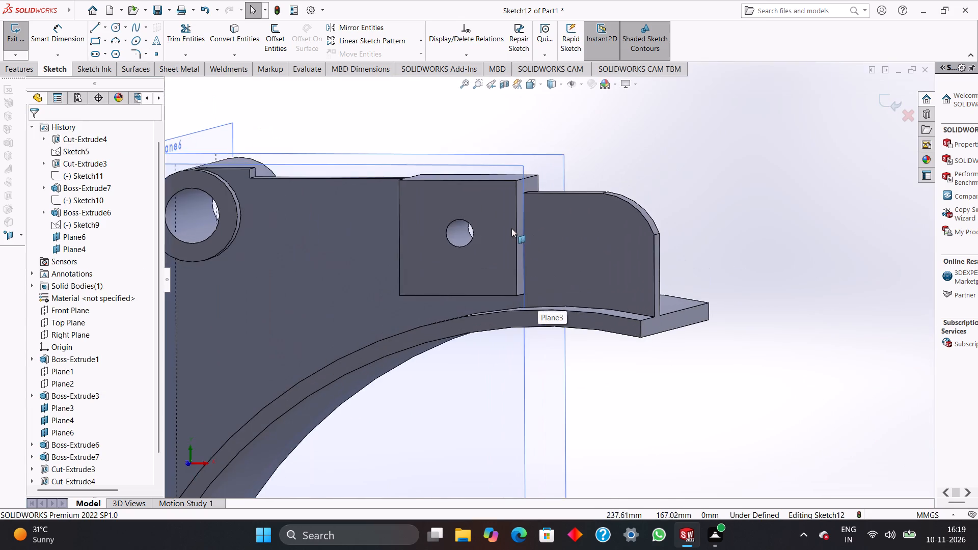
{"action": "scroll", "coordinate": [510, 227], "scroll_direction": "up", "scroll_amount": 2}
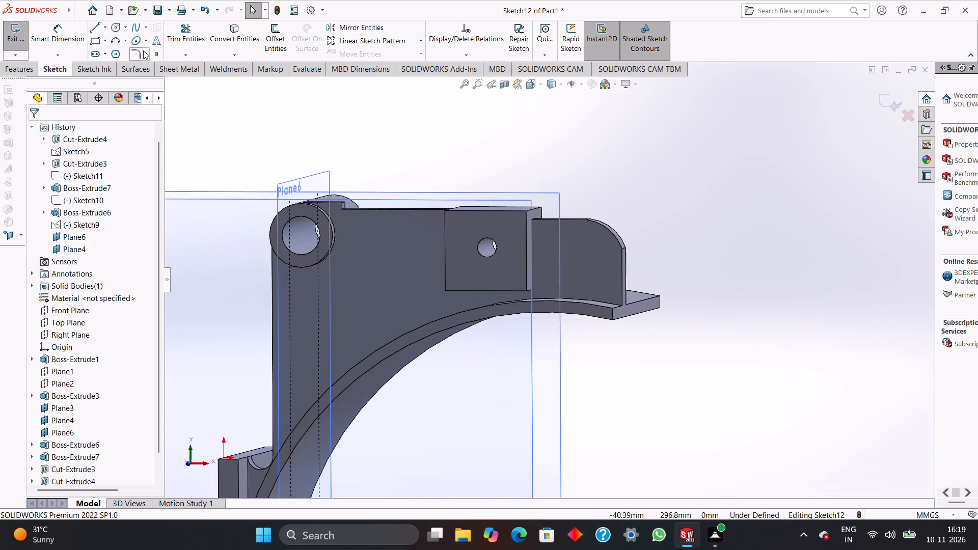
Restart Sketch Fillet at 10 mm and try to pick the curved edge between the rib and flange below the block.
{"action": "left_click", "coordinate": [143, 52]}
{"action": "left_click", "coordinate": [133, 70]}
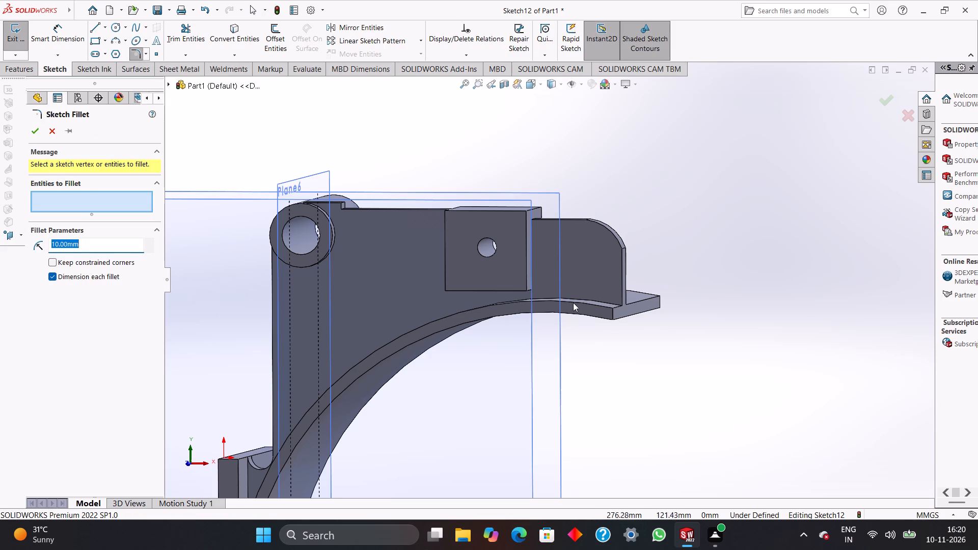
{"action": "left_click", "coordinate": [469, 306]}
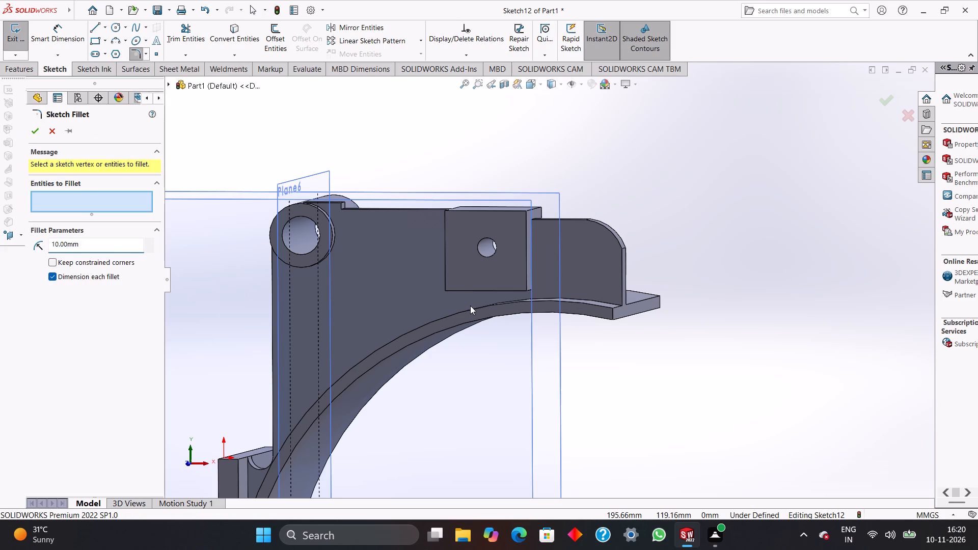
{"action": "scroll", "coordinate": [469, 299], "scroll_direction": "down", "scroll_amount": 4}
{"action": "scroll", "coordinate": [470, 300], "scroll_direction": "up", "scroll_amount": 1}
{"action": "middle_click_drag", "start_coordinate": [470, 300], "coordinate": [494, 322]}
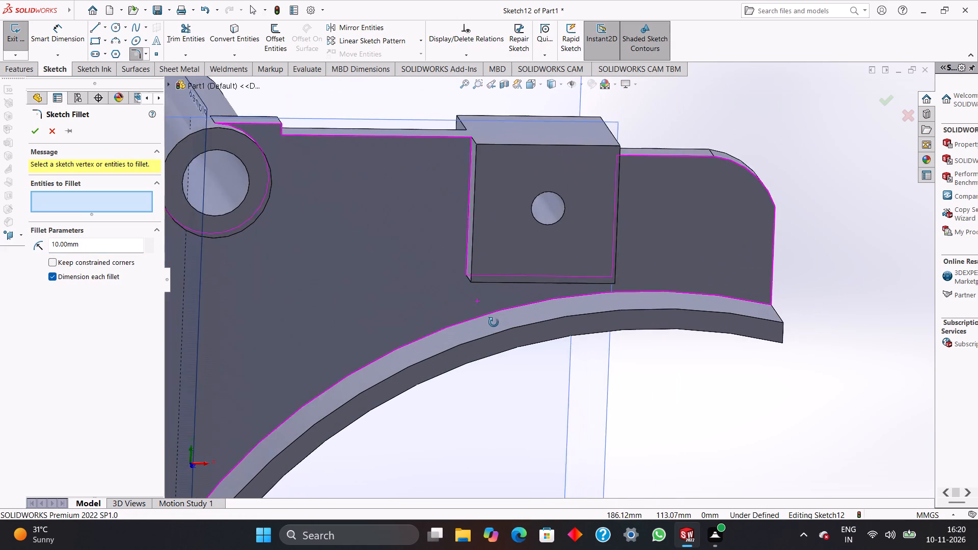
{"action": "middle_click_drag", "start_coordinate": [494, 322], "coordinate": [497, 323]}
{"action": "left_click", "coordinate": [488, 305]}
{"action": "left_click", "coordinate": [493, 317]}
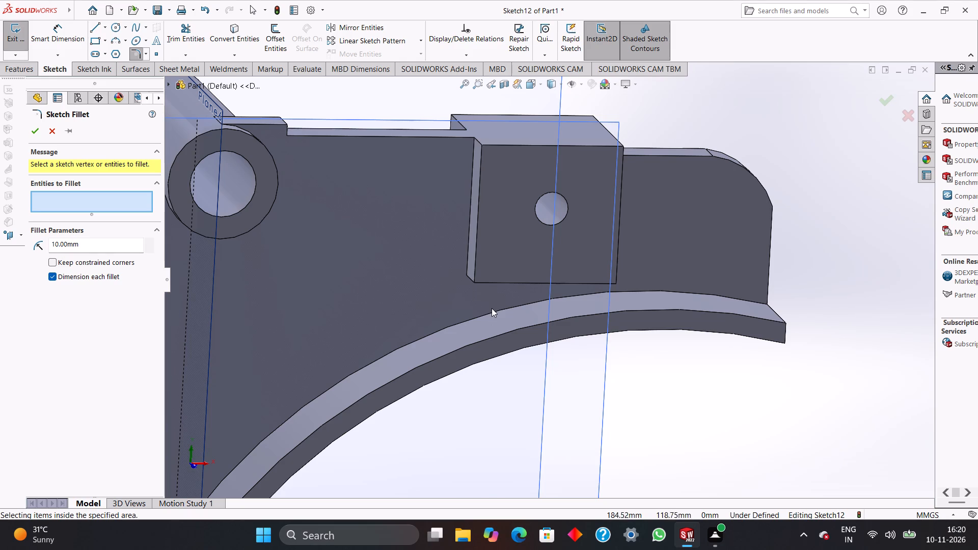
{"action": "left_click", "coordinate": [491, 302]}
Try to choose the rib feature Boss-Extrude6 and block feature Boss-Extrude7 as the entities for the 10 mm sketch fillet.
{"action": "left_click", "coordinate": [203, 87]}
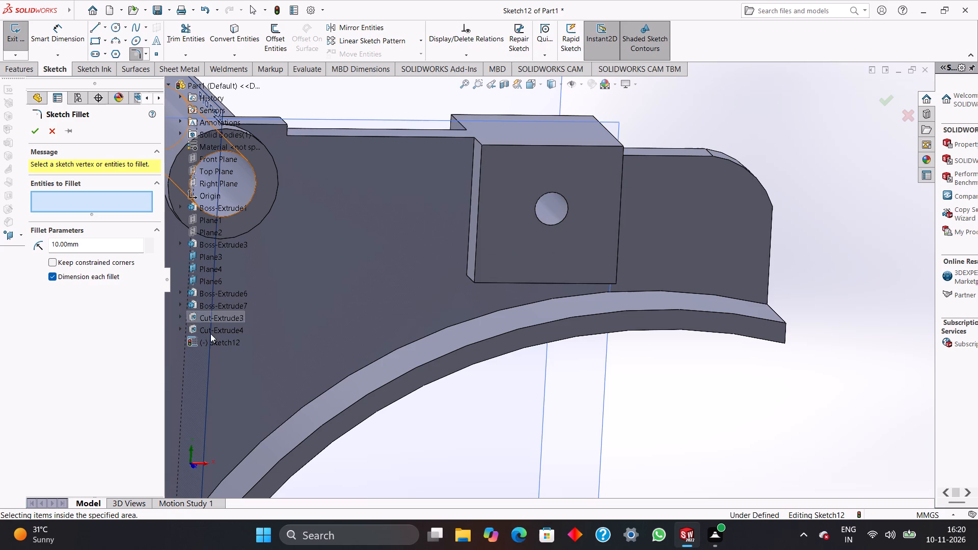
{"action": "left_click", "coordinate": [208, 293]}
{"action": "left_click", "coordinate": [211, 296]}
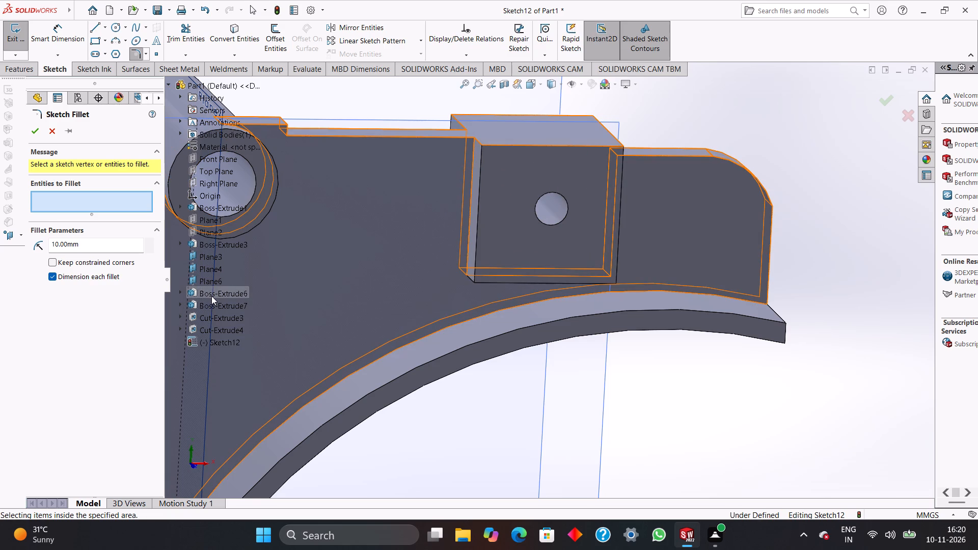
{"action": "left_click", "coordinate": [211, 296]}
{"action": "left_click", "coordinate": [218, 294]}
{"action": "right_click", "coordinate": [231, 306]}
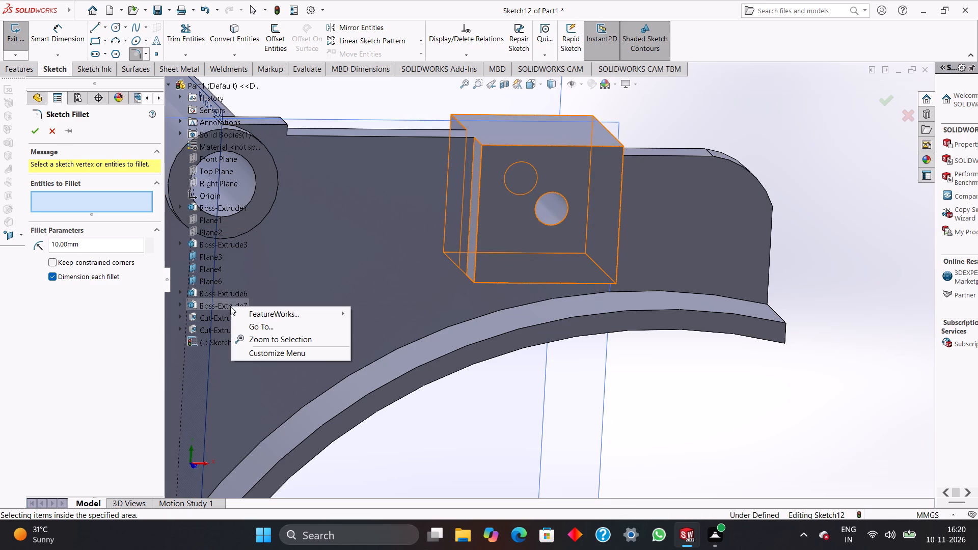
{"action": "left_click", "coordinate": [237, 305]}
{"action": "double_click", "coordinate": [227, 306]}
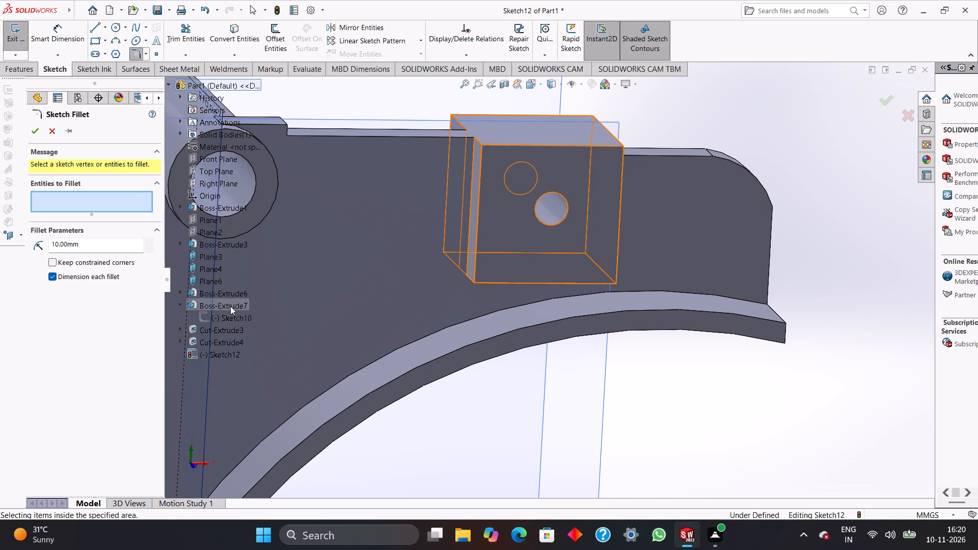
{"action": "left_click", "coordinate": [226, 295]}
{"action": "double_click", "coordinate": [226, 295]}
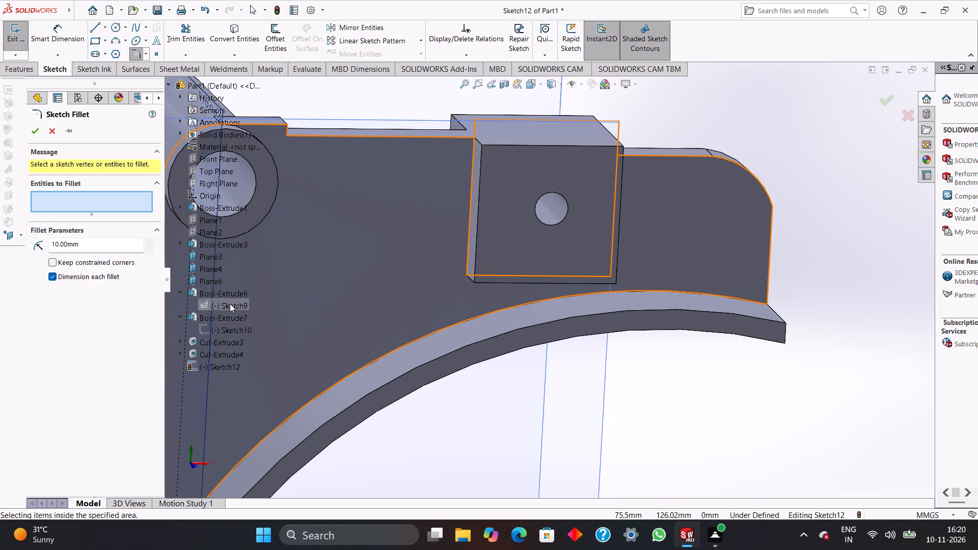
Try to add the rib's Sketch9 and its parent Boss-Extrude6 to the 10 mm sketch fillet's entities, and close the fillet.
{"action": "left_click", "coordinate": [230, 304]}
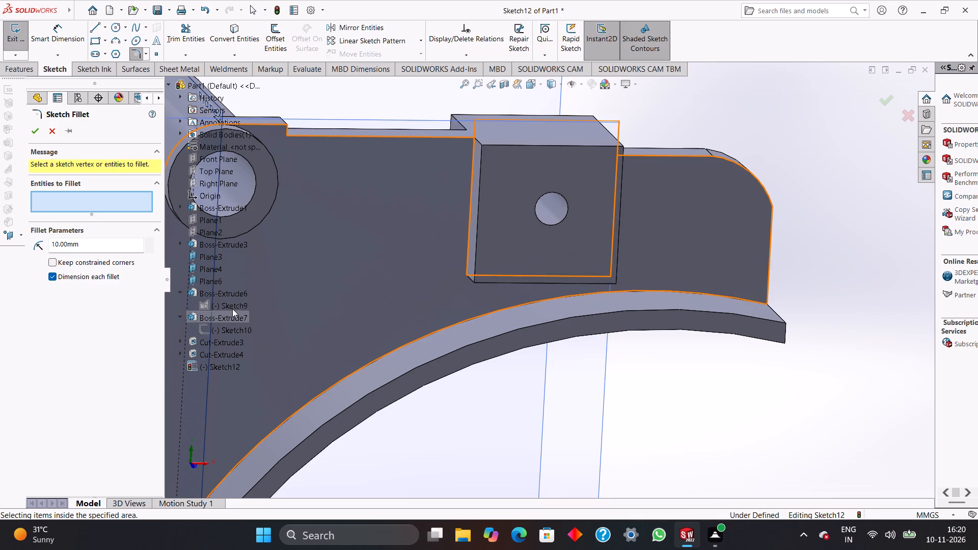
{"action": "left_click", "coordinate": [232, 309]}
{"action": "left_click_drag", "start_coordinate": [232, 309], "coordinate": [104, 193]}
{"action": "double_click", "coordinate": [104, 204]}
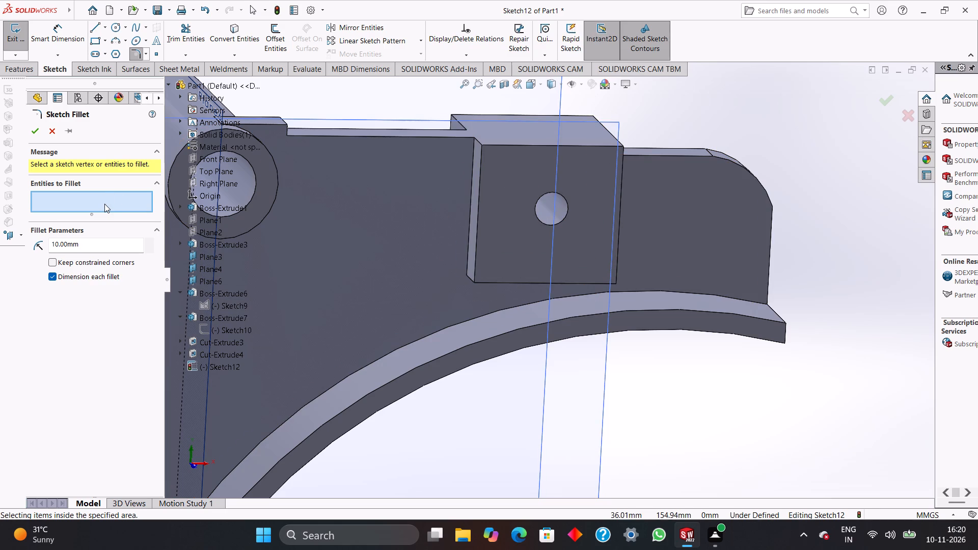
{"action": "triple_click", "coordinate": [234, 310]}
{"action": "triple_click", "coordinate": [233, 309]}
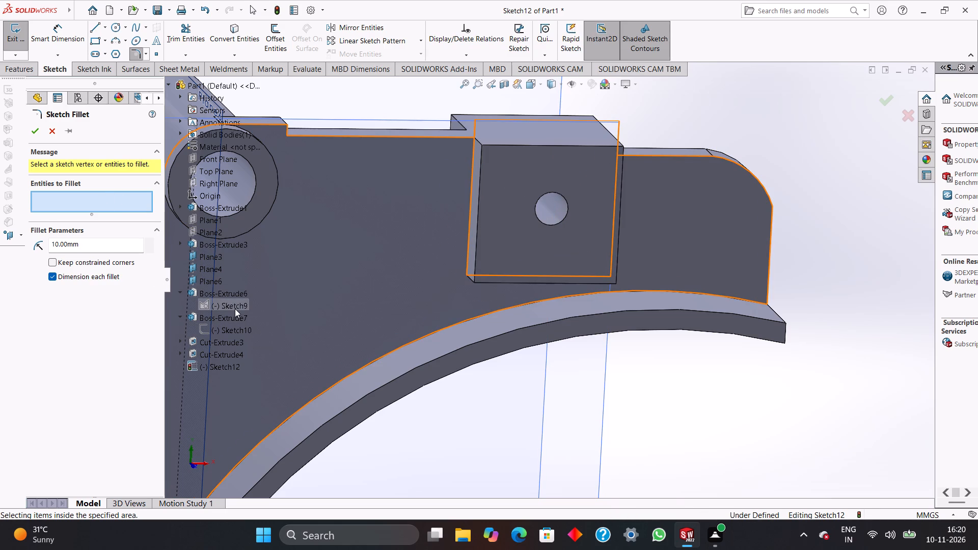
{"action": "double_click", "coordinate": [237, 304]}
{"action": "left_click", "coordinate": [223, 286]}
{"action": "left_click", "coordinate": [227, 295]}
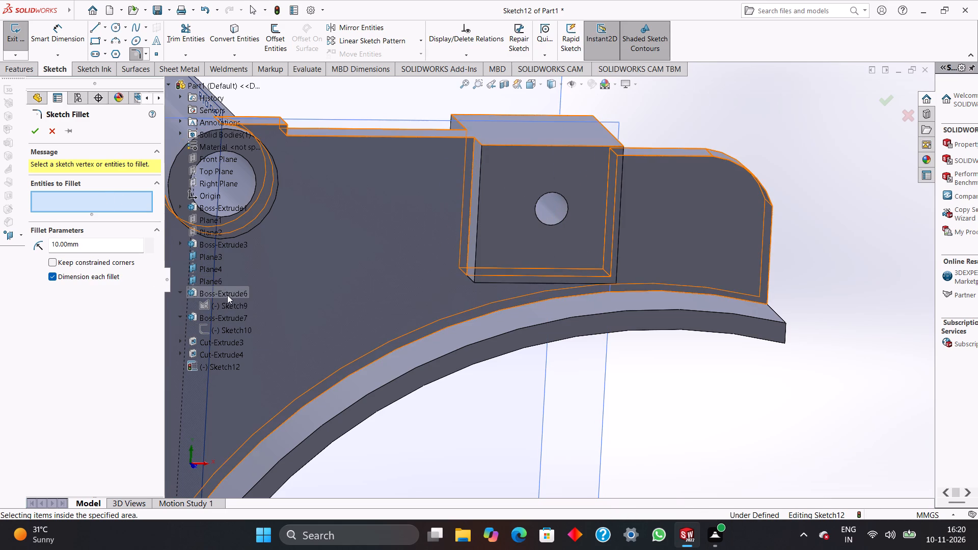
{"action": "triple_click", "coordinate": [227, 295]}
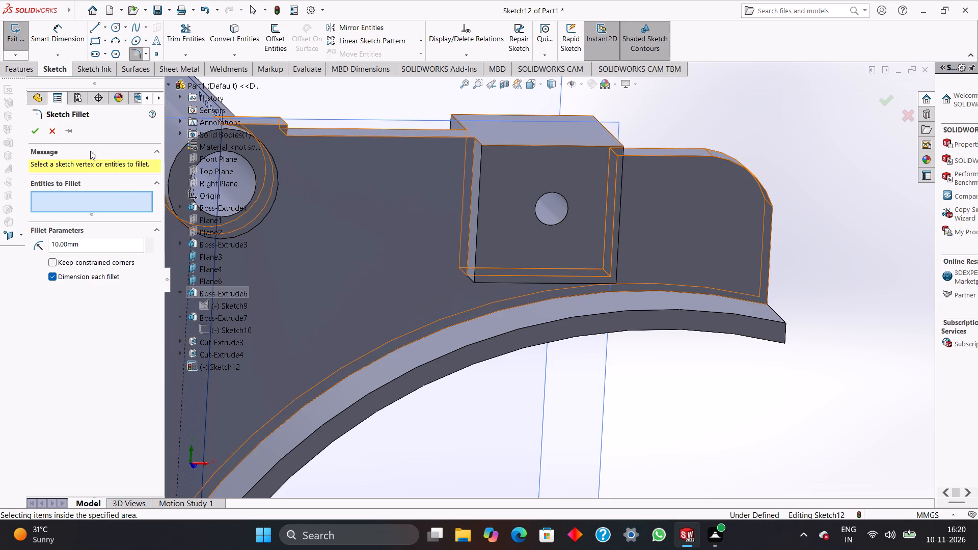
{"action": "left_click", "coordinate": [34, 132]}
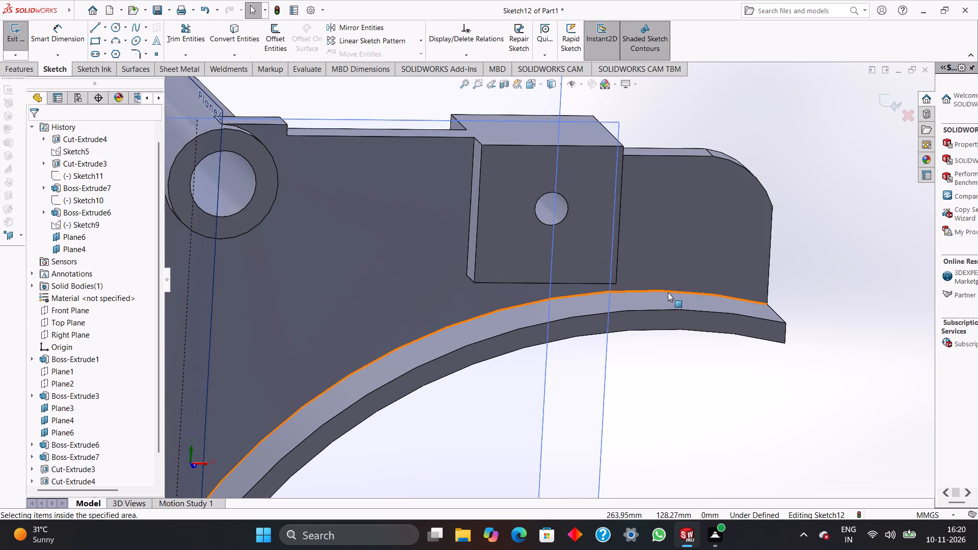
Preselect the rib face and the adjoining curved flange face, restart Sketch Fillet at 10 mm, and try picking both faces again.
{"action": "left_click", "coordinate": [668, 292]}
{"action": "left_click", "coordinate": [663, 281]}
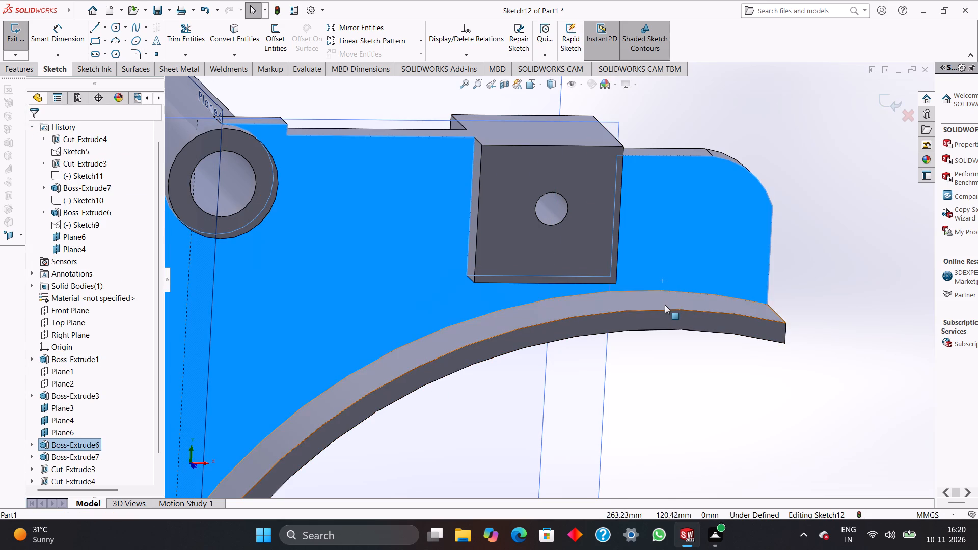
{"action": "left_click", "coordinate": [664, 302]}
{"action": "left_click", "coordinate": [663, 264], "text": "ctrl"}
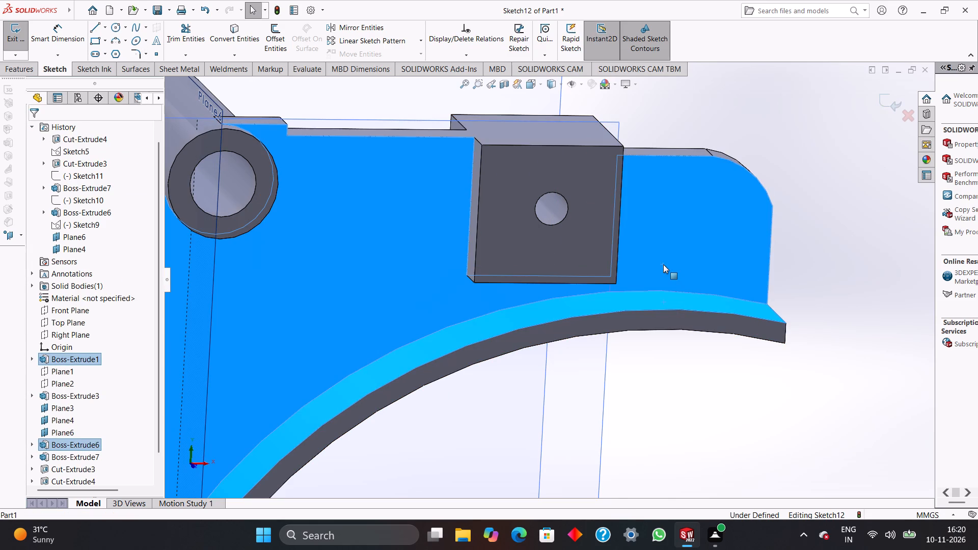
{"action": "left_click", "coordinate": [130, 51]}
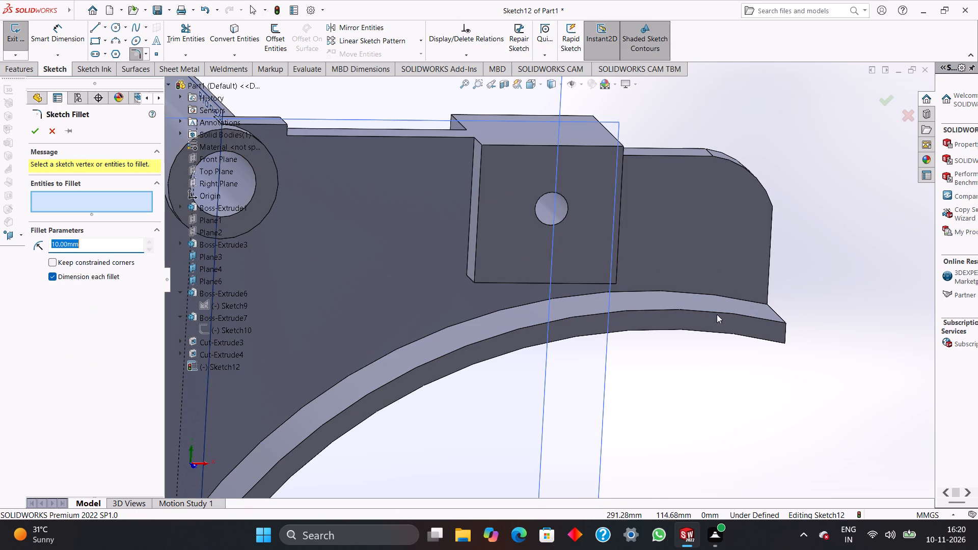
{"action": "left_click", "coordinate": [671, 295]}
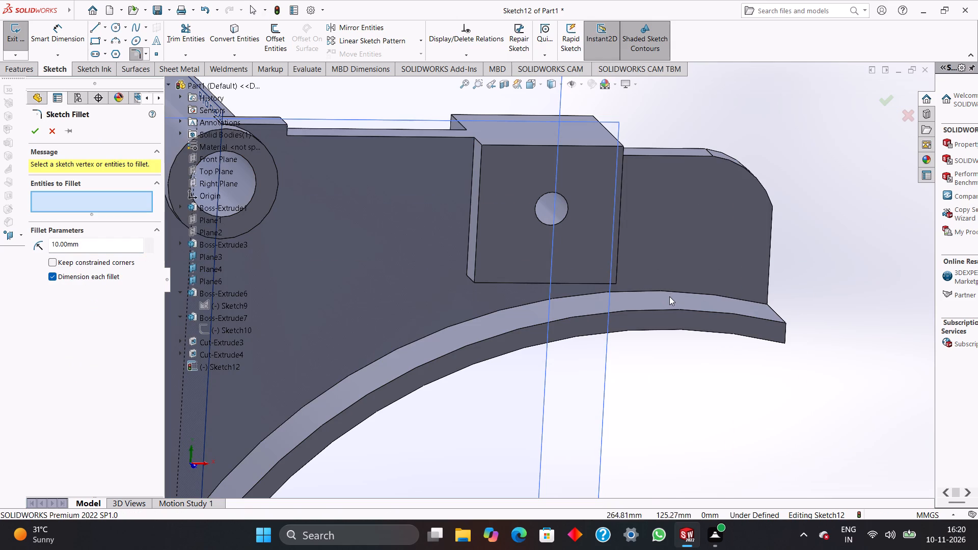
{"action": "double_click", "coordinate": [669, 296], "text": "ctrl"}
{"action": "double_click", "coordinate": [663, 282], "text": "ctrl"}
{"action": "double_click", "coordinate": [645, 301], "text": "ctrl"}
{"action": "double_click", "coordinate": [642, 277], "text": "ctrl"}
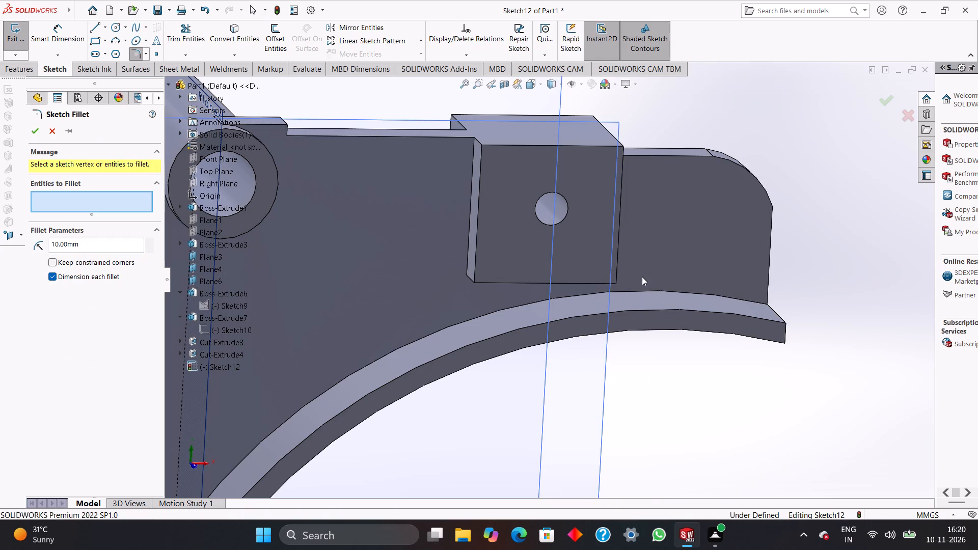
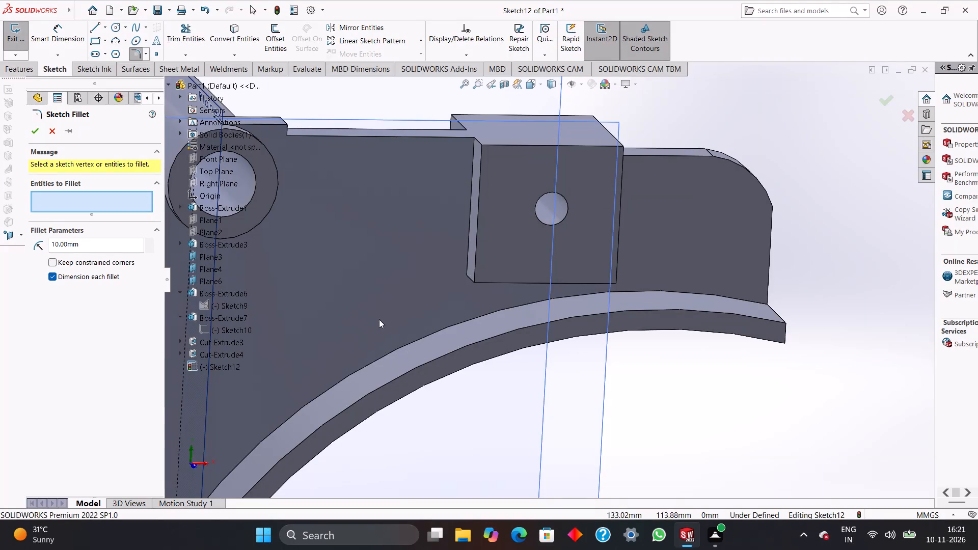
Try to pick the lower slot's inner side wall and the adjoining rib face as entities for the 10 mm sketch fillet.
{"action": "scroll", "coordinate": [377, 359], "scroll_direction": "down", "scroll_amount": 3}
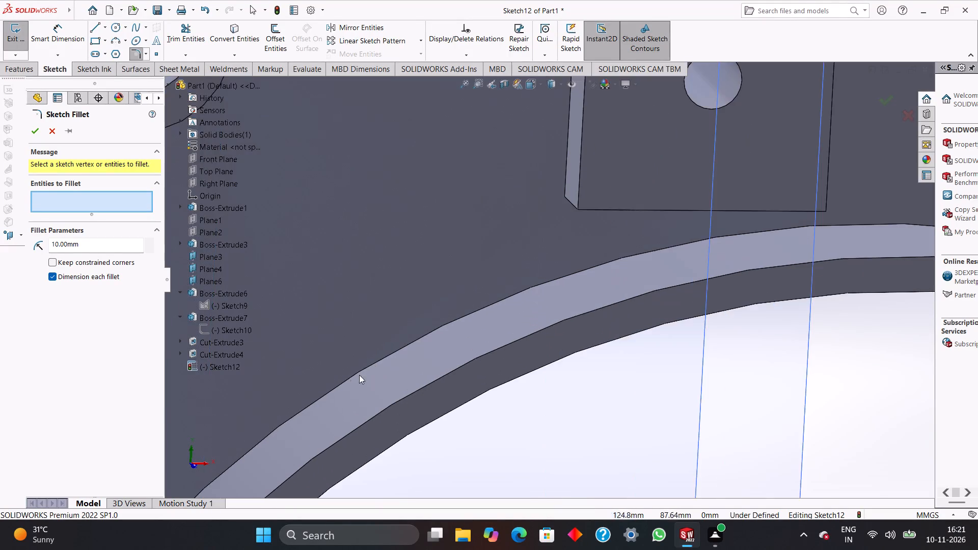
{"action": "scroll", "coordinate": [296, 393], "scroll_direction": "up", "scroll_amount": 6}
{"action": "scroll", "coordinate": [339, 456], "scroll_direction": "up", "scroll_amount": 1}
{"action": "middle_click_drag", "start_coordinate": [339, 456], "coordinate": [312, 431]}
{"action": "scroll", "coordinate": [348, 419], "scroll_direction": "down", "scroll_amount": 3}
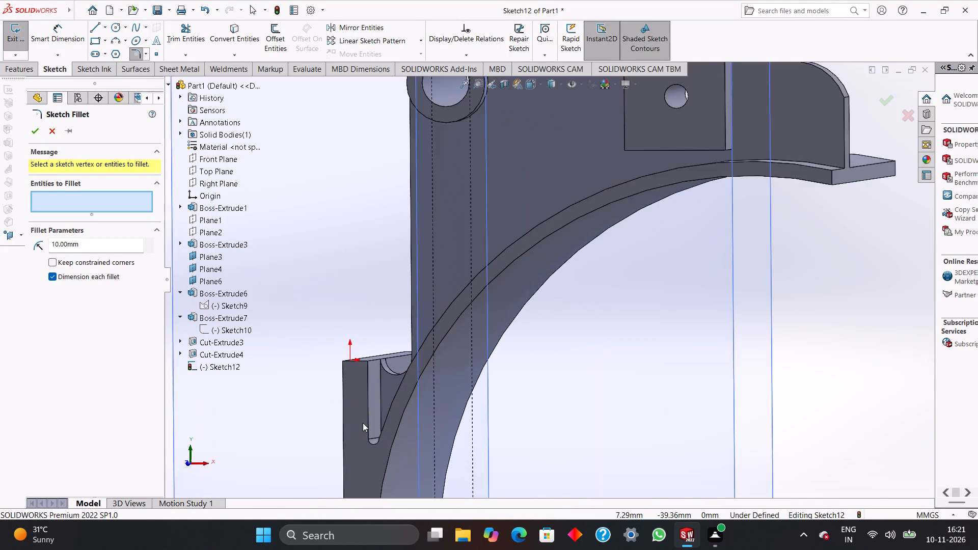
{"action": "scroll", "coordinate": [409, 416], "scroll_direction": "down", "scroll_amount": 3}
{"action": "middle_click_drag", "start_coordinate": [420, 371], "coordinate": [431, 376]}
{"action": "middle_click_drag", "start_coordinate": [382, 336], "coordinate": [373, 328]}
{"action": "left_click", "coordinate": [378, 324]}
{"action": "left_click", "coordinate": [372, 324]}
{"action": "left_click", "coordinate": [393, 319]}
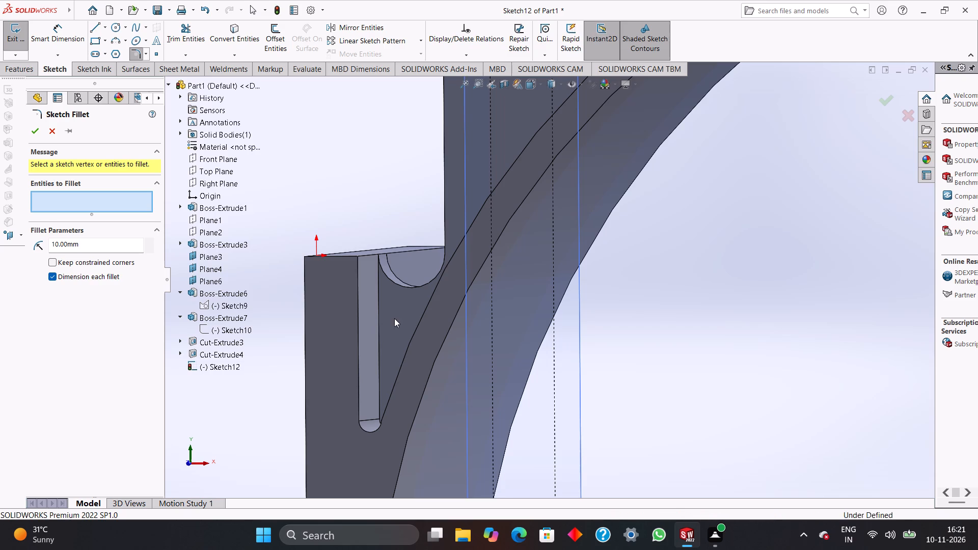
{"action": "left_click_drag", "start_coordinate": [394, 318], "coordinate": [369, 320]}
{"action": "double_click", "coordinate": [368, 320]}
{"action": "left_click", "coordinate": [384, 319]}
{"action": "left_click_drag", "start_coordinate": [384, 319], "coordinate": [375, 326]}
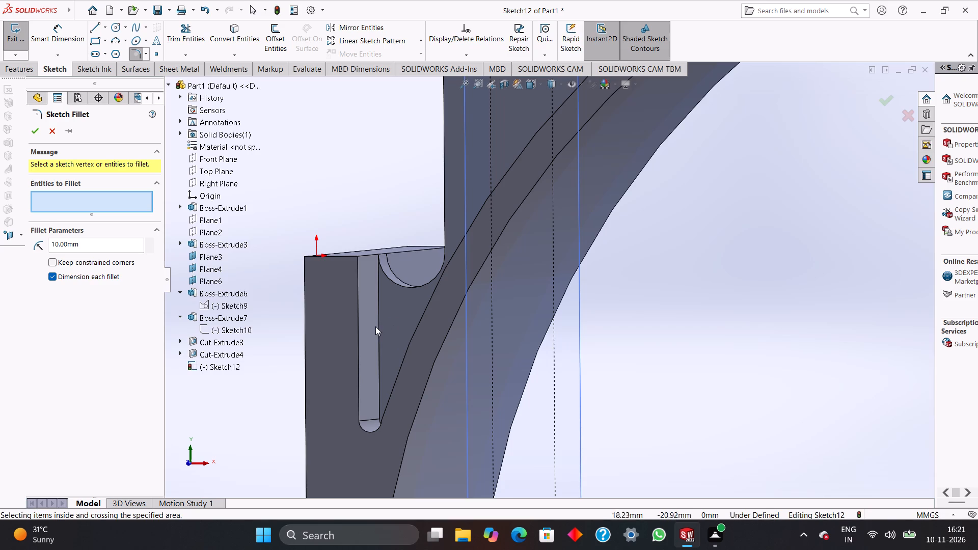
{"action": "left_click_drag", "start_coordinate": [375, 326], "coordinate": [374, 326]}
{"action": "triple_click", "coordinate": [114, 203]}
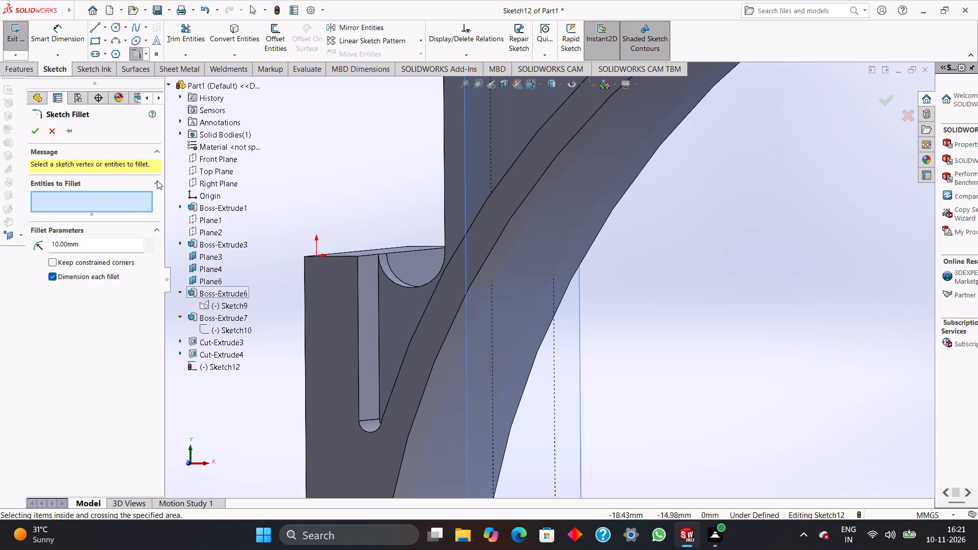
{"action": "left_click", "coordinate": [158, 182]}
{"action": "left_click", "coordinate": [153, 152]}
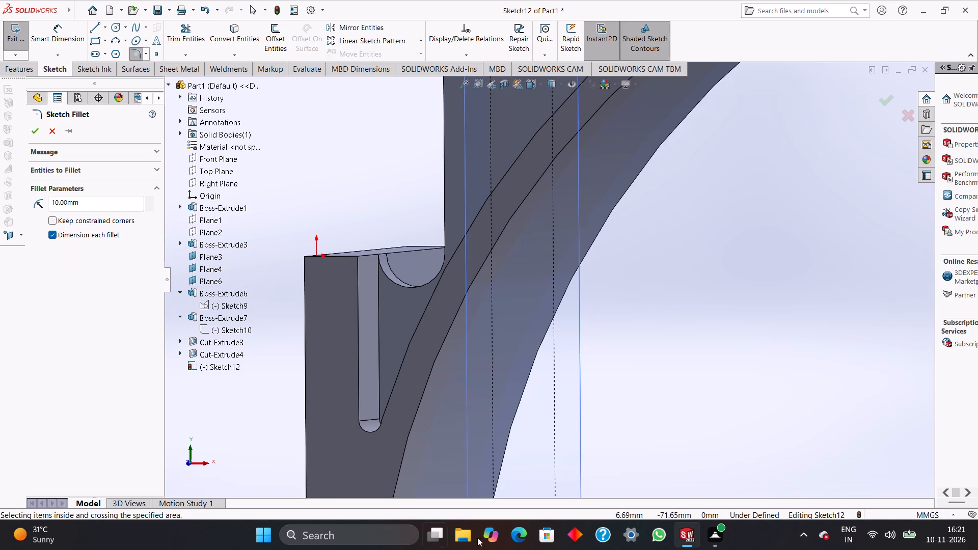
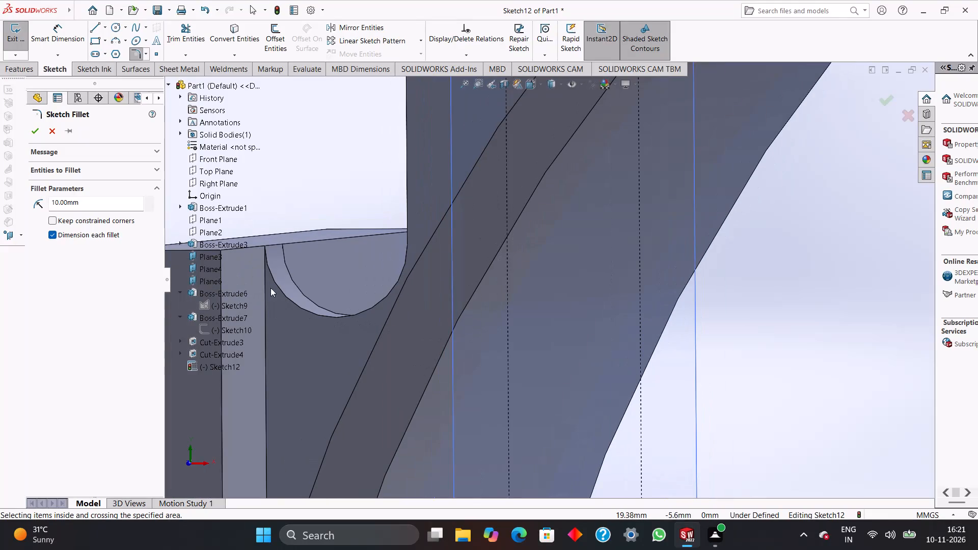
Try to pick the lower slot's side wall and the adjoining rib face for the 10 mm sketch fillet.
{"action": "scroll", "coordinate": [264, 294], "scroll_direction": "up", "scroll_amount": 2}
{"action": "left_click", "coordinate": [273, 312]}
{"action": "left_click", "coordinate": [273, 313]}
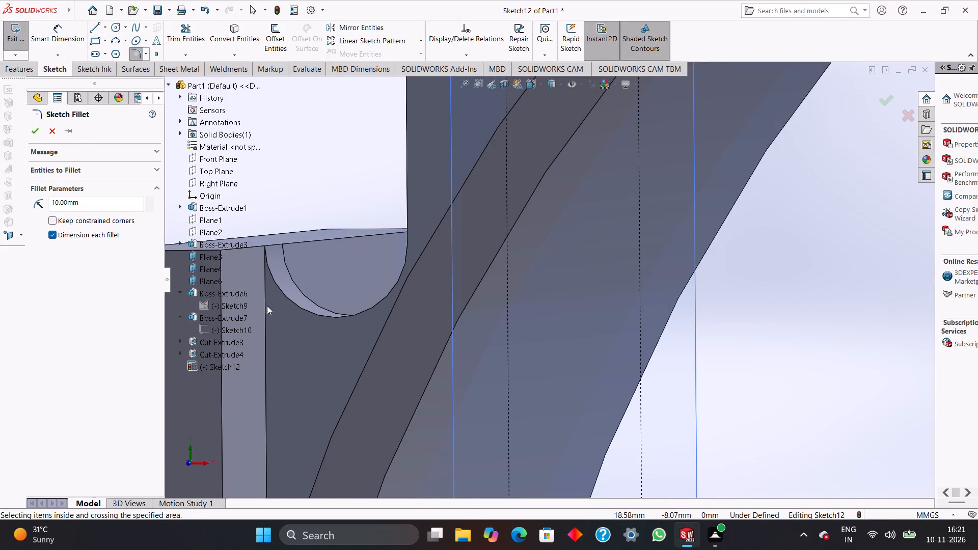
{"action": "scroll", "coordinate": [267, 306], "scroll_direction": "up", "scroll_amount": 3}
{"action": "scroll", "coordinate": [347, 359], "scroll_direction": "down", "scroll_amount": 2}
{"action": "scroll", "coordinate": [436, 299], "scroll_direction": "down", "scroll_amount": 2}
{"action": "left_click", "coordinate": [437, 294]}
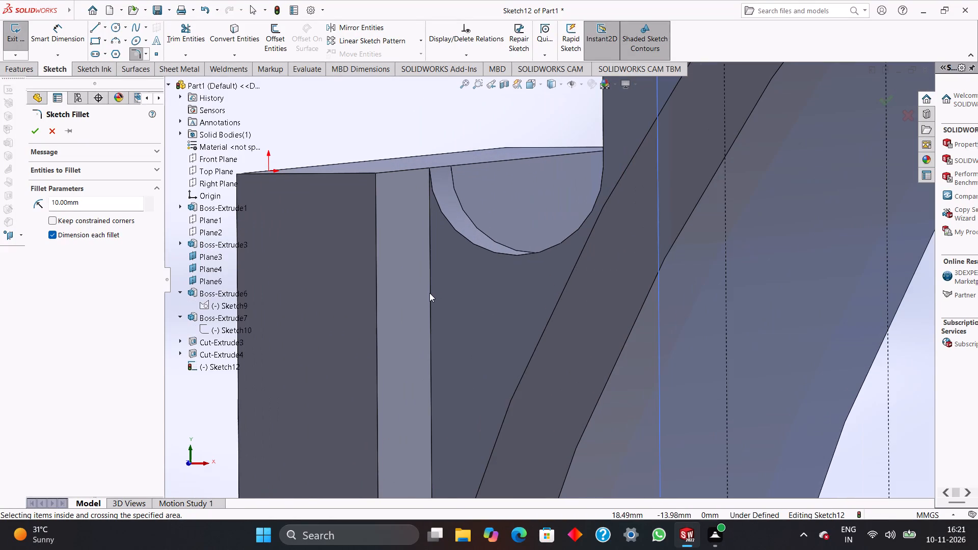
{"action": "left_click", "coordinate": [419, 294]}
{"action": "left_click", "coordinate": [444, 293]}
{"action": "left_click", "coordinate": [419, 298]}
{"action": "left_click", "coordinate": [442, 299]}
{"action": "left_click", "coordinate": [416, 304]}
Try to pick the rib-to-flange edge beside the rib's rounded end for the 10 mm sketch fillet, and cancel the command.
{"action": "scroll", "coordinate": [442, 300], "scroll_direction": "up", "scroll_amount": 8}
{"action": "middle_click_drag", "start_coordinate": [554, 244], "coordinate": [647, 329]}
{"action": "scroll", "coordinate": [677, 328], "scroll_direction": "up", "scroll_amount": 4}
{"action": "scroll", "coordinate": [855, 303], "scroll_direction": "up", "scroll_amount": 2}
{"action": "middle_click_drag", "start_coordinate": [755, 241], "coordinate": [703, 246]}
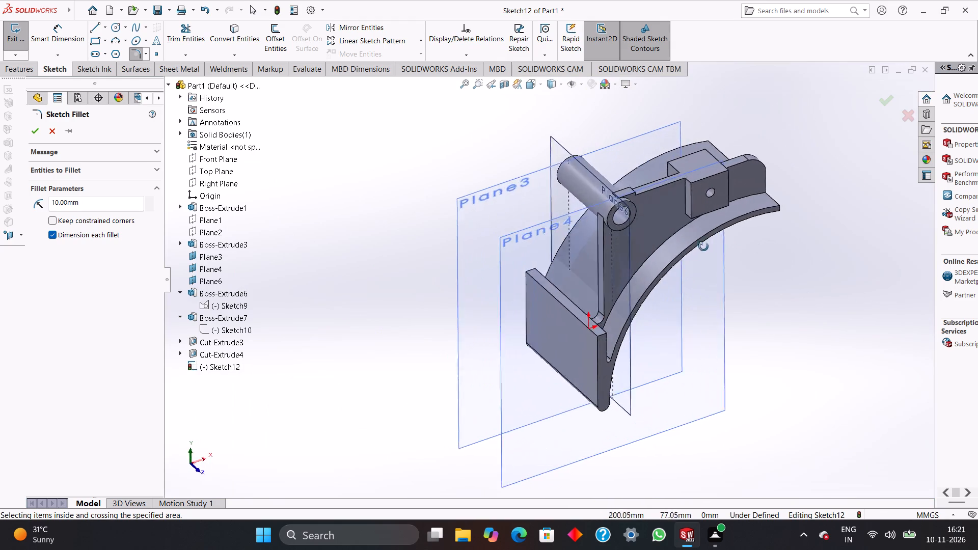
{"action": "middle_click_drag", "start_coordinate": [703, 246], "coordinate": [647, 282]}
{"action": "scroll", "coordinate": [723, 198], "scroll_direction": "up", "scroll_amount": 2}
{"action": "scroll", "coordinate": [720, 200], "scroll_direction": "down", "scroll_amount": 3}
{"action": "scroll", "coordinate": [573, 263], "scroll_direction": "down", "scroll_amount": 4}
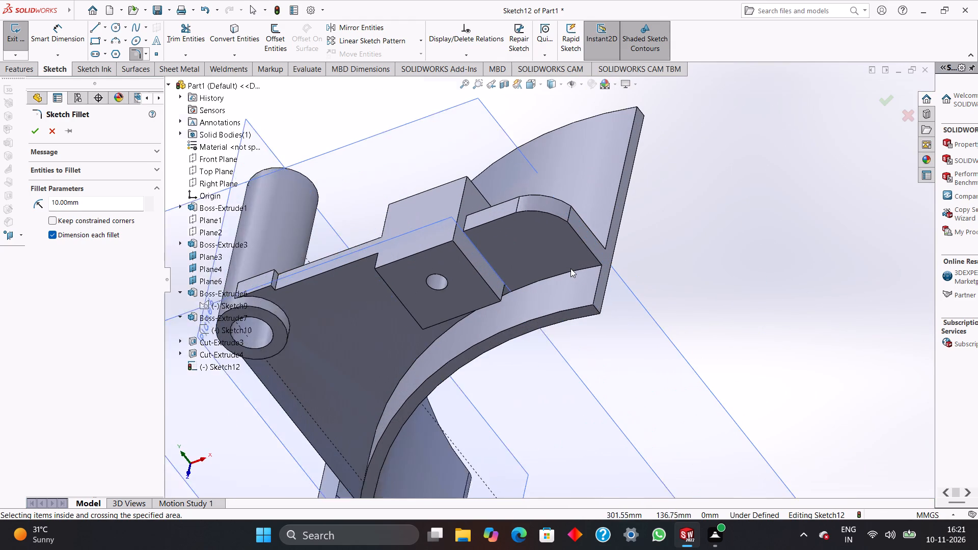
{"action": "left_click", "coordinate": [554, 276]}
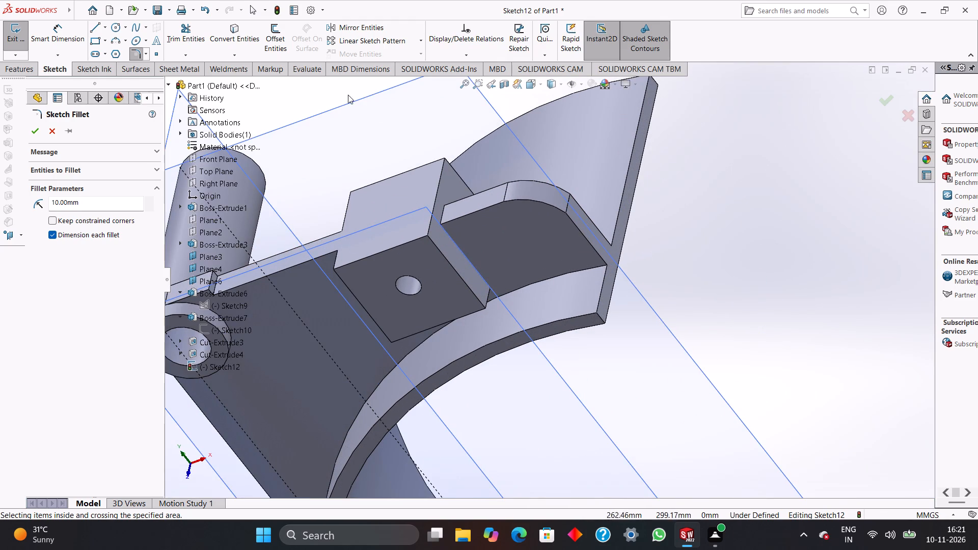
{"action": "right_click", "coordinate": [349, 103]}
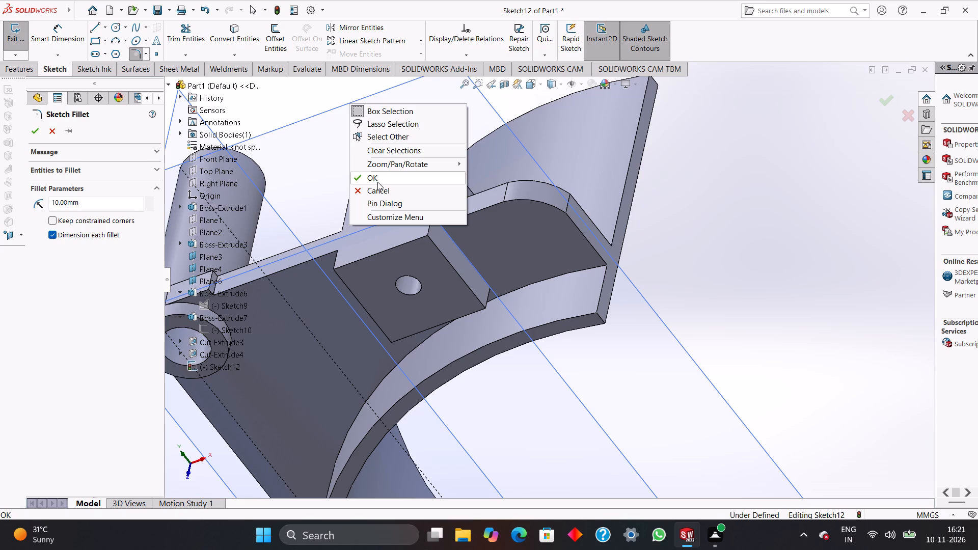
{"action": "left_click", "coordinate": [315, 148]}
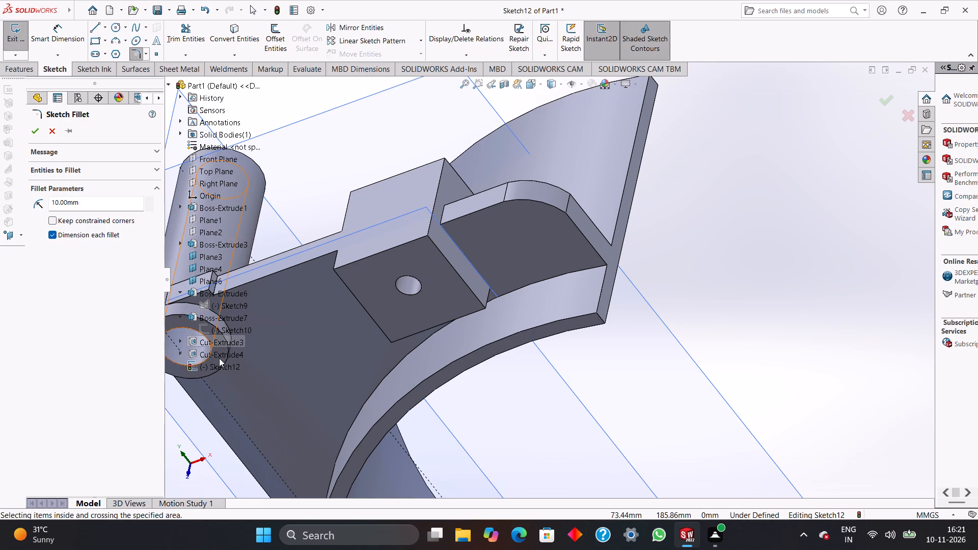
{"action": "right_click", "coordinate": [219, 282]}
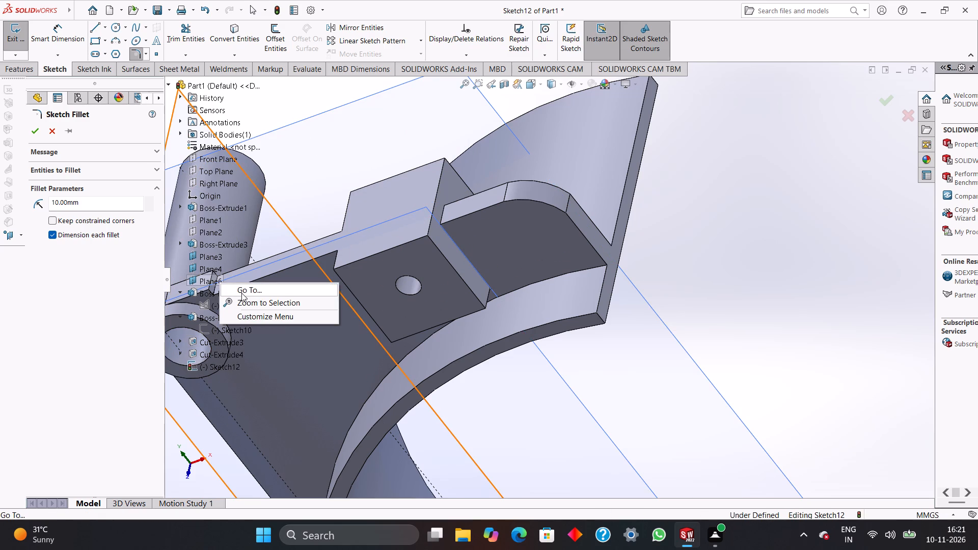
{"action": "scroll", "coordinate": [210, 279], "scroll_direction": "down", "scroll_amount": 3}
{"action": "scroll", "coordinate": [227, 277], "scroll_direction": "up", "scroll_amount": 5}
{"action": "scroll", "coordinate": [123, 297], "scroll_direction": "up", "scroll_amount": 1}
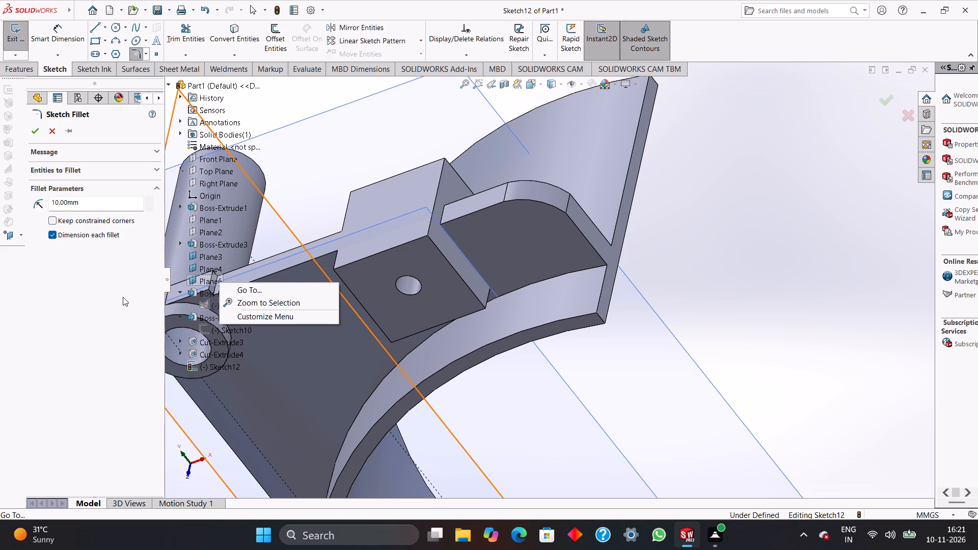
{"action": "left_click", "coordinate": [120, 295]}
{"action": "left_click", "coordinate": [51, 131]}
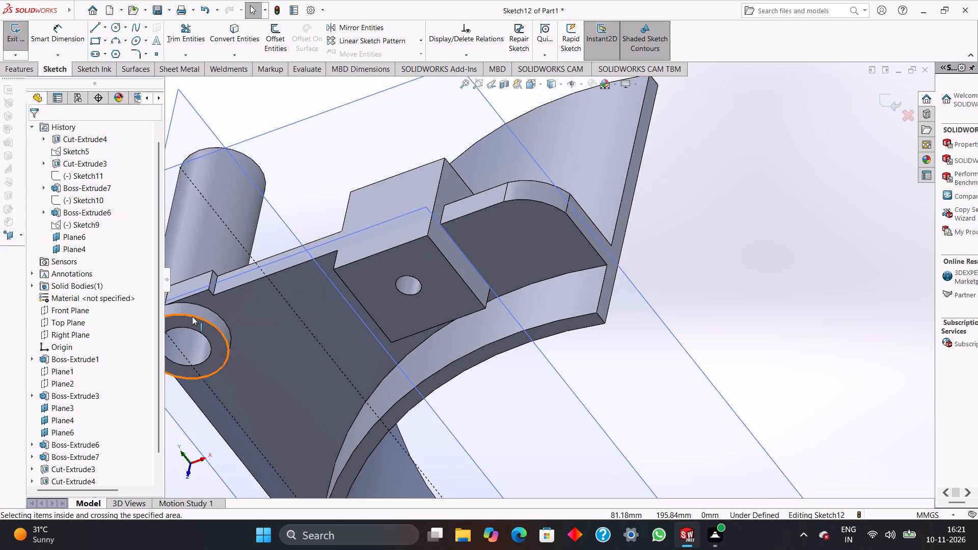
Hide the reference planes Plane6, Plane3 and Plane4.
{"action": "right_click", "coordinate": [88, 333]}
{"action": "scroll", "coordinate": [241, 296], "scroll_direction": "down", "scroll_amount": 1}
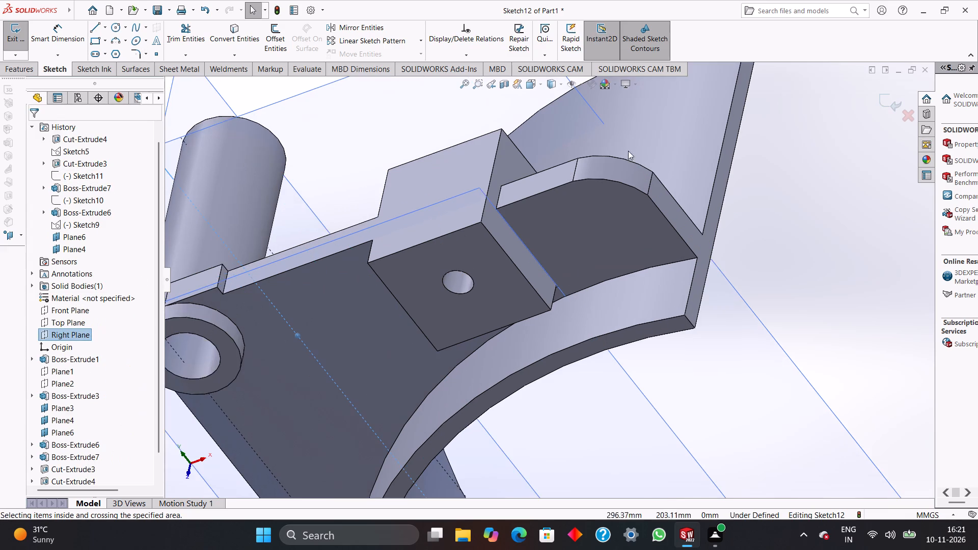
{"action": "scroll", "coordinate": [931, 239], "scroll_direction": "up", "scroll_amount": 5}
{"action": "scroll", "coordinate": [539, 260], "scroll_direction": "up", "scroll_amount": 3}
{"action": "scroll", "coordinate": [474, 350], "scroll_direction": "down", "scroll_amount": 3}
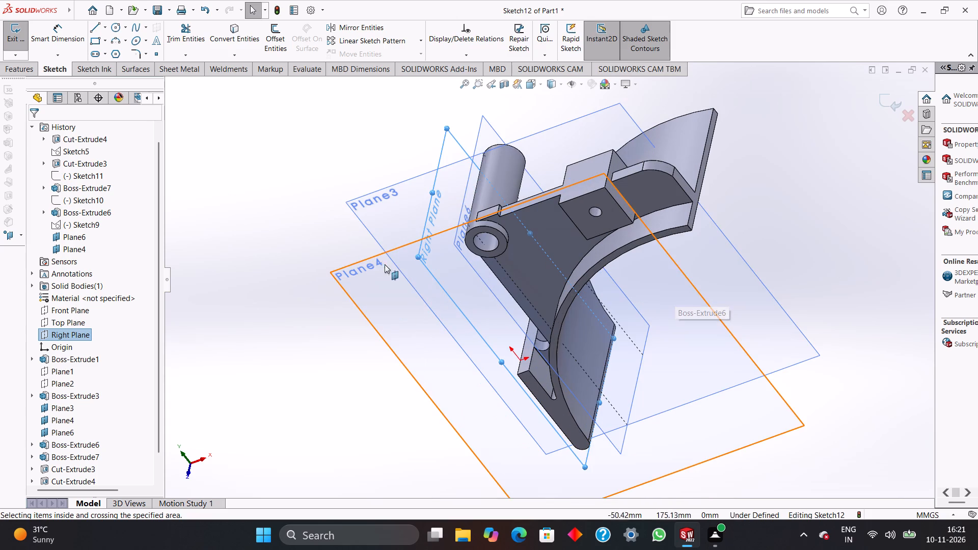
{"action": "right_click", "coordinate": [359, 255]}
{"action": "right_click", "coordinate": [324, 284]}
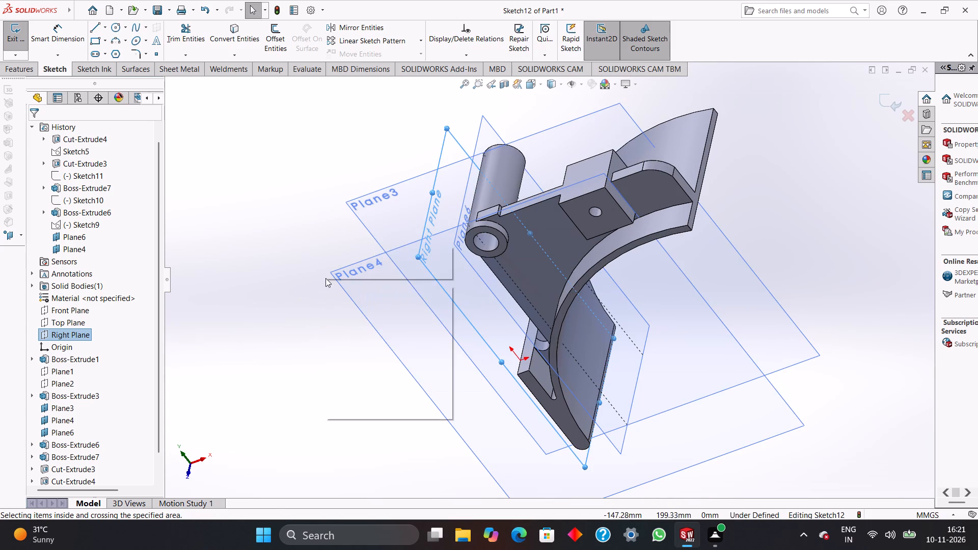
{"action": "left_click", "coordinate": [280, 292]}
{"action": "left_click", "coordinate": [375, 271]}
{"action": "right_click", "coordinate": [380, 262]}
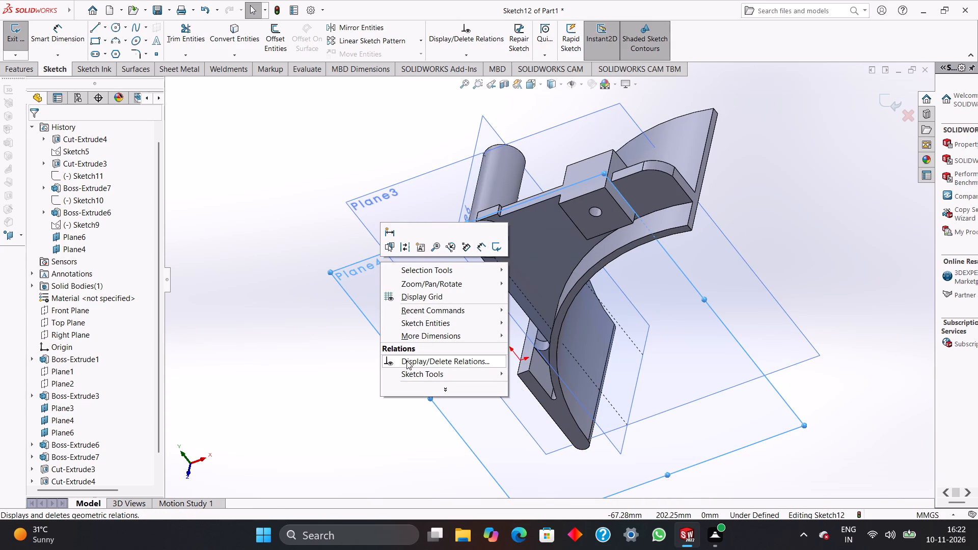
{"action": "scroll", "coordinate": [106, 385], "scroll_direction": "down", "scroll_amount": 5}
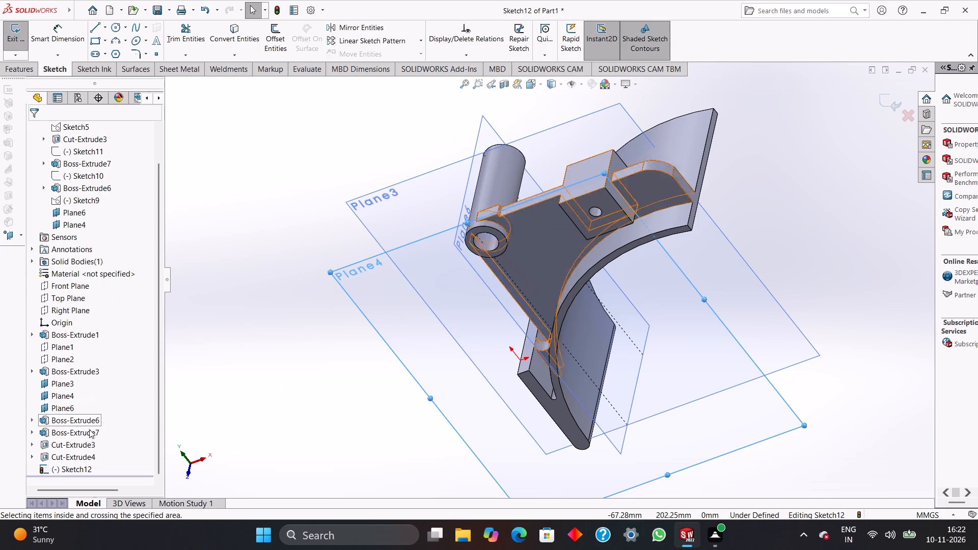
{"action": "scroll", "coordinate": [89, 429], "scroll_direction": "down", "scroll_amount": 1}
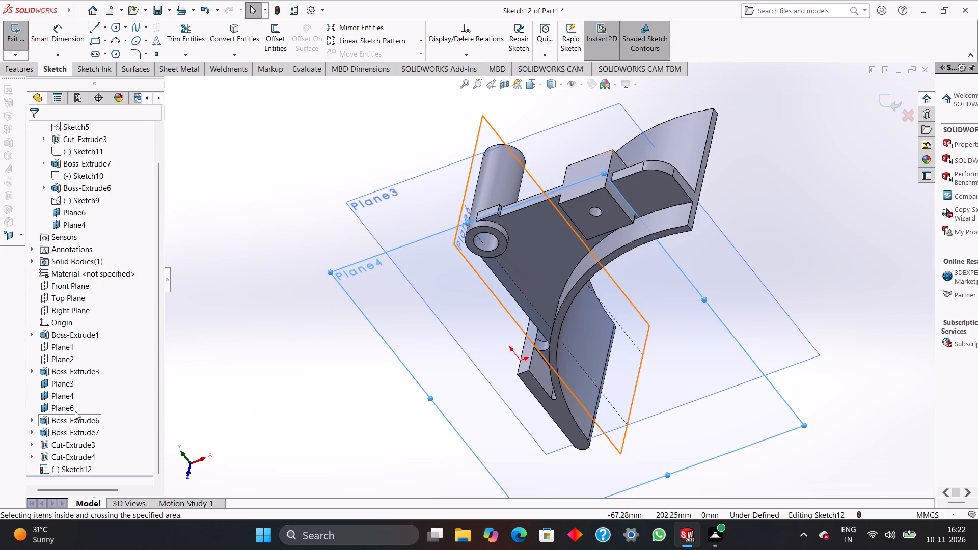
{"action": "right_click", "coordinate": [75, 408]}
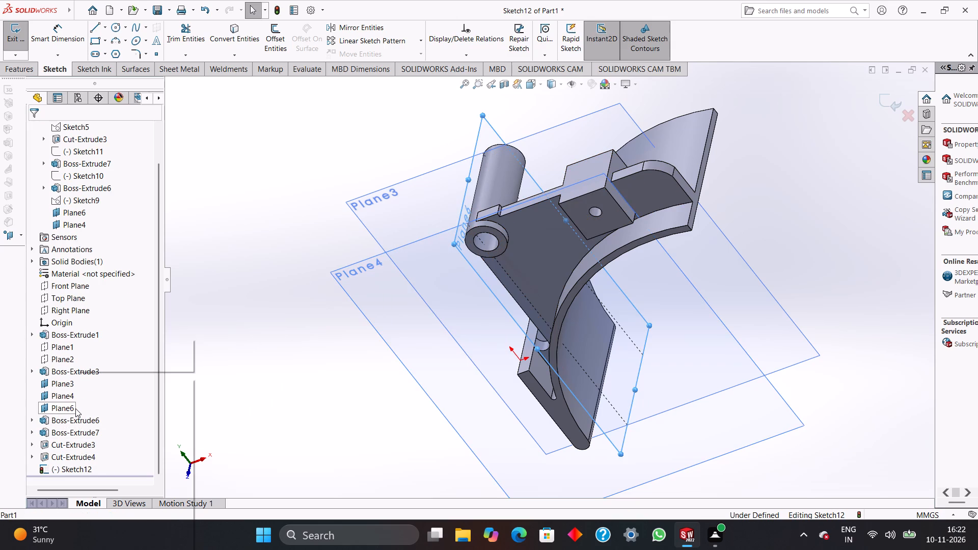
{"action": "left_click", "coordinate": [102, 363]}
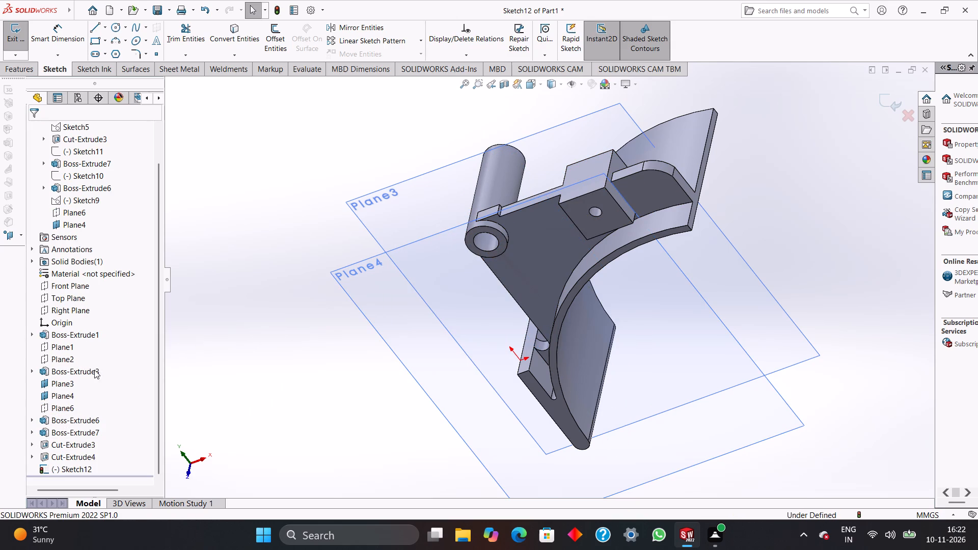
{"action": "right_click", "coordinate": [58, 385]}
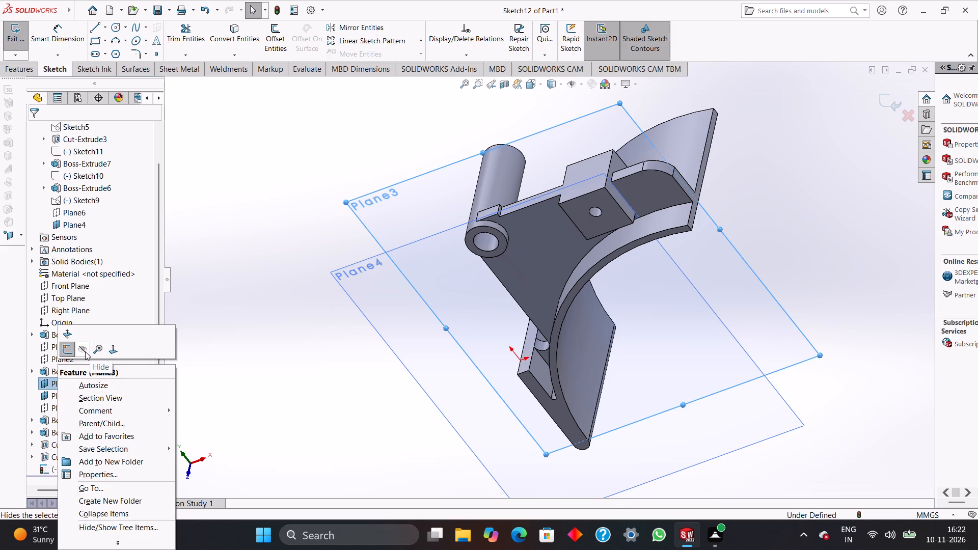
{"action": "left_click", "coordinate": [83, 352]}
{"action": "right_click", "coordinate": [60, 395]}
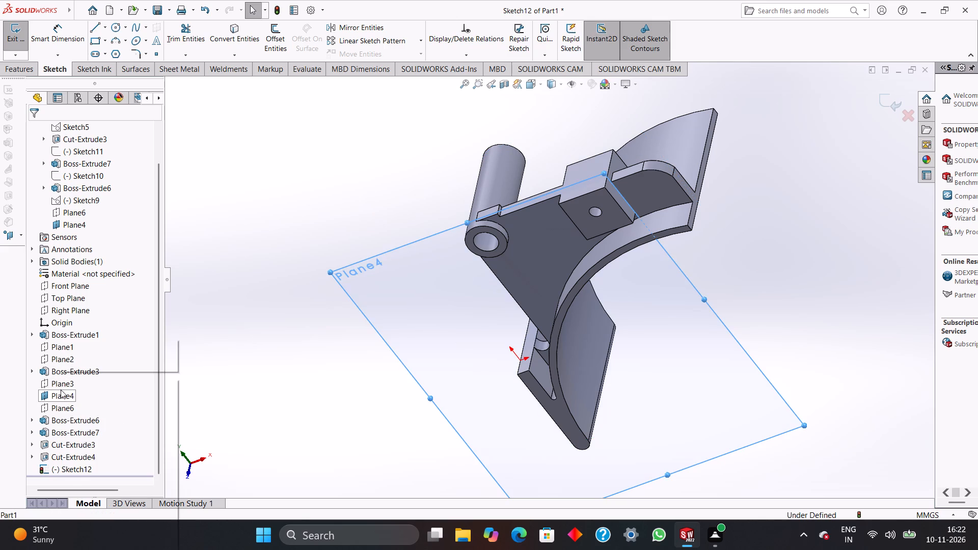
{"action": "left_click", "coordinate": [89, 364]}
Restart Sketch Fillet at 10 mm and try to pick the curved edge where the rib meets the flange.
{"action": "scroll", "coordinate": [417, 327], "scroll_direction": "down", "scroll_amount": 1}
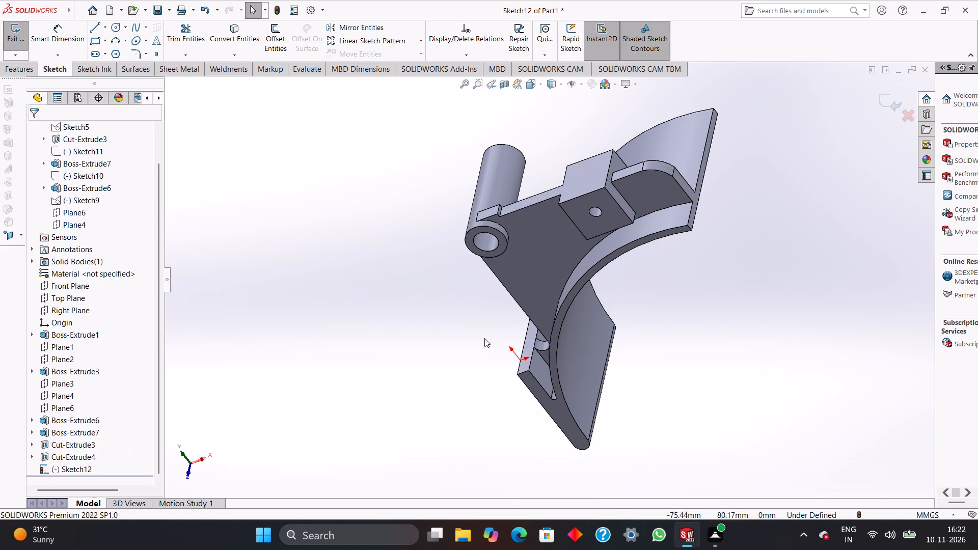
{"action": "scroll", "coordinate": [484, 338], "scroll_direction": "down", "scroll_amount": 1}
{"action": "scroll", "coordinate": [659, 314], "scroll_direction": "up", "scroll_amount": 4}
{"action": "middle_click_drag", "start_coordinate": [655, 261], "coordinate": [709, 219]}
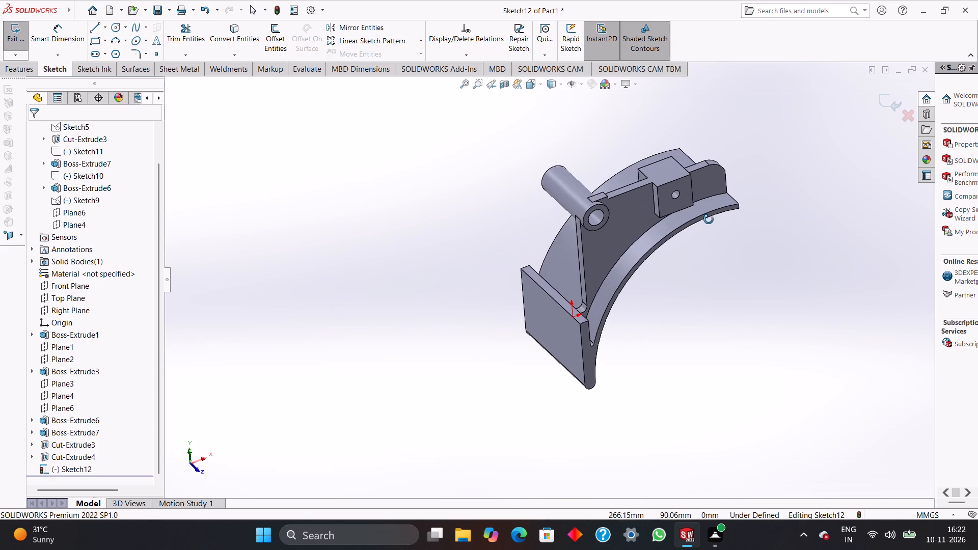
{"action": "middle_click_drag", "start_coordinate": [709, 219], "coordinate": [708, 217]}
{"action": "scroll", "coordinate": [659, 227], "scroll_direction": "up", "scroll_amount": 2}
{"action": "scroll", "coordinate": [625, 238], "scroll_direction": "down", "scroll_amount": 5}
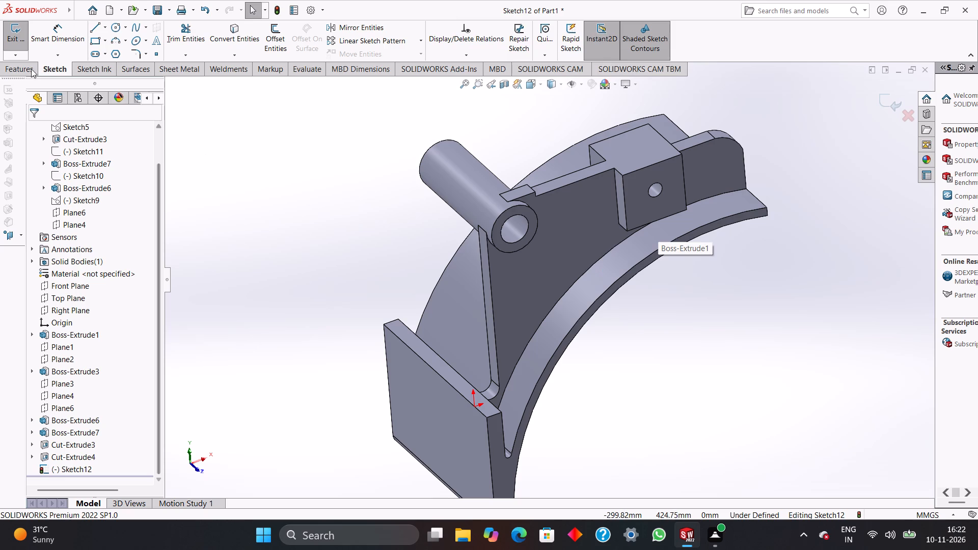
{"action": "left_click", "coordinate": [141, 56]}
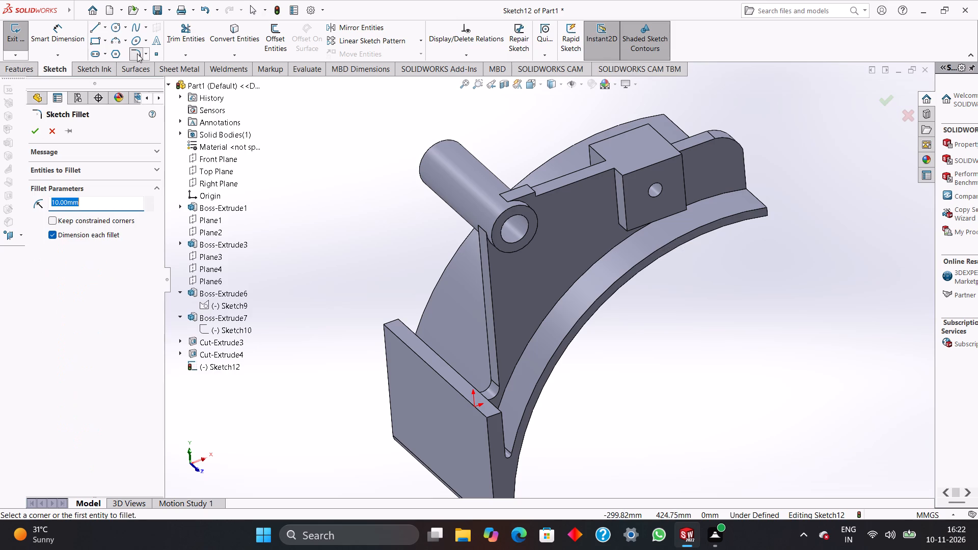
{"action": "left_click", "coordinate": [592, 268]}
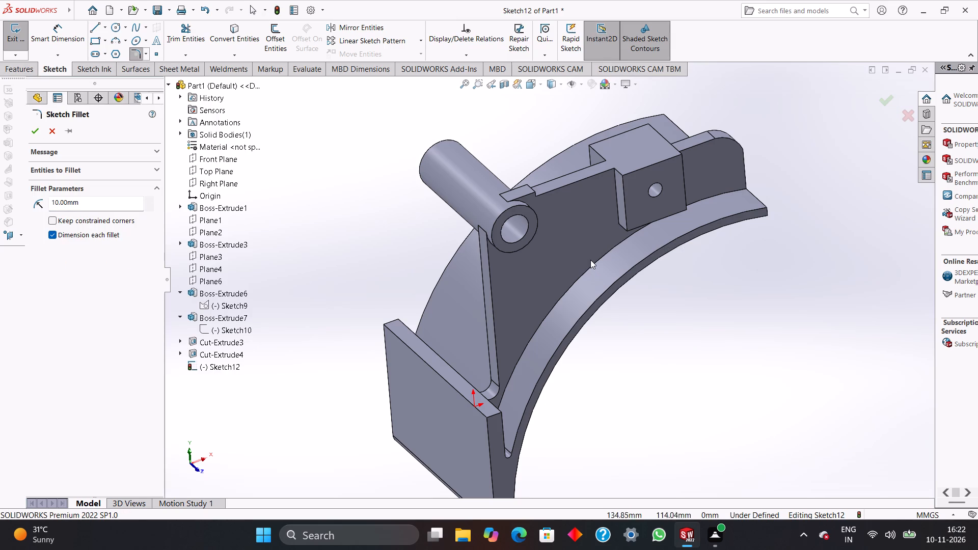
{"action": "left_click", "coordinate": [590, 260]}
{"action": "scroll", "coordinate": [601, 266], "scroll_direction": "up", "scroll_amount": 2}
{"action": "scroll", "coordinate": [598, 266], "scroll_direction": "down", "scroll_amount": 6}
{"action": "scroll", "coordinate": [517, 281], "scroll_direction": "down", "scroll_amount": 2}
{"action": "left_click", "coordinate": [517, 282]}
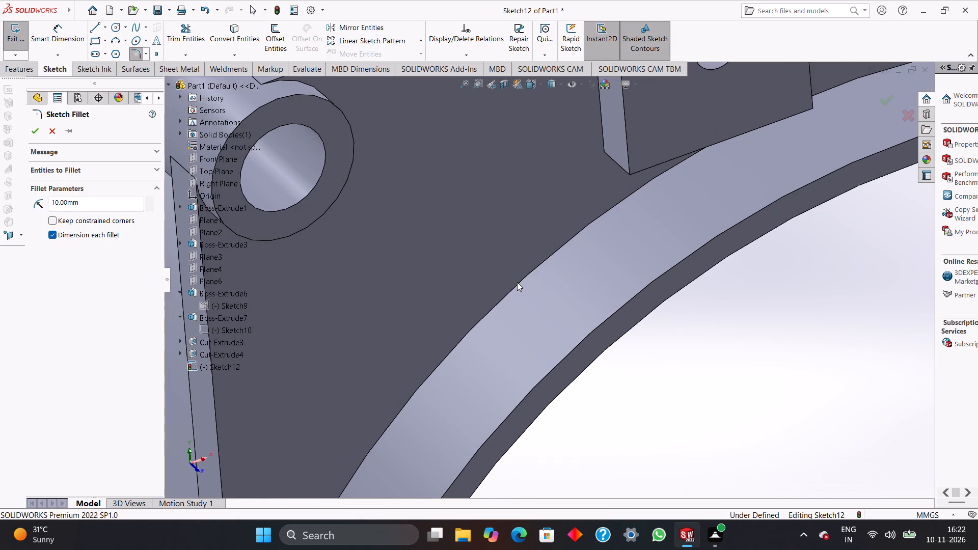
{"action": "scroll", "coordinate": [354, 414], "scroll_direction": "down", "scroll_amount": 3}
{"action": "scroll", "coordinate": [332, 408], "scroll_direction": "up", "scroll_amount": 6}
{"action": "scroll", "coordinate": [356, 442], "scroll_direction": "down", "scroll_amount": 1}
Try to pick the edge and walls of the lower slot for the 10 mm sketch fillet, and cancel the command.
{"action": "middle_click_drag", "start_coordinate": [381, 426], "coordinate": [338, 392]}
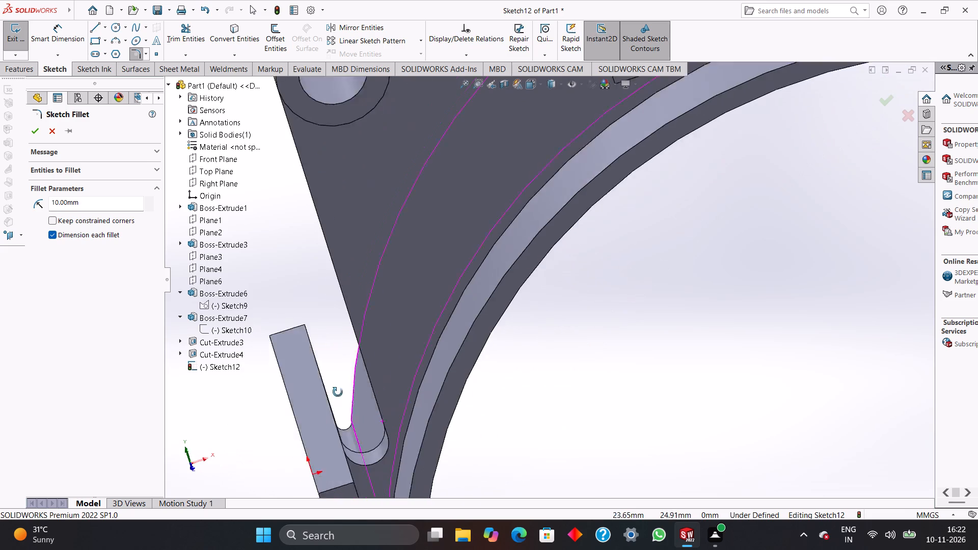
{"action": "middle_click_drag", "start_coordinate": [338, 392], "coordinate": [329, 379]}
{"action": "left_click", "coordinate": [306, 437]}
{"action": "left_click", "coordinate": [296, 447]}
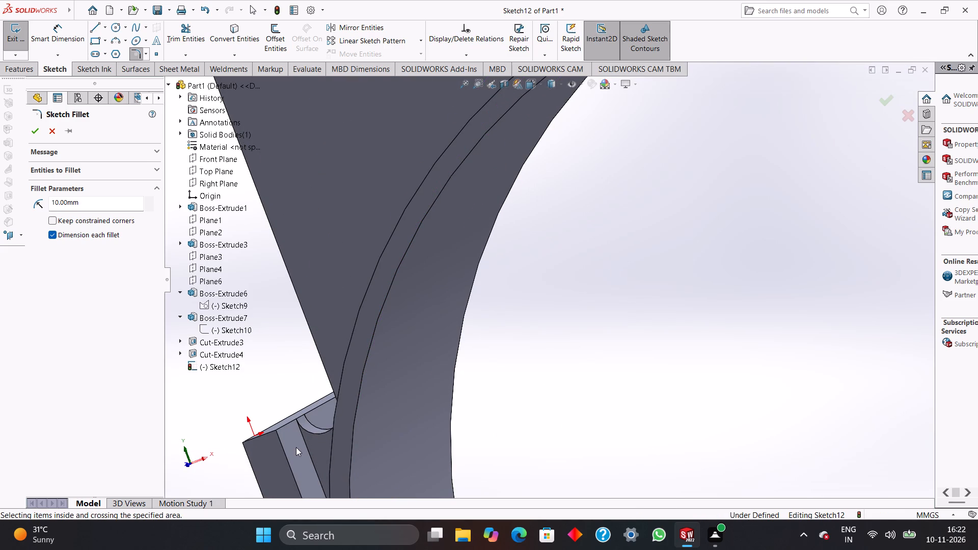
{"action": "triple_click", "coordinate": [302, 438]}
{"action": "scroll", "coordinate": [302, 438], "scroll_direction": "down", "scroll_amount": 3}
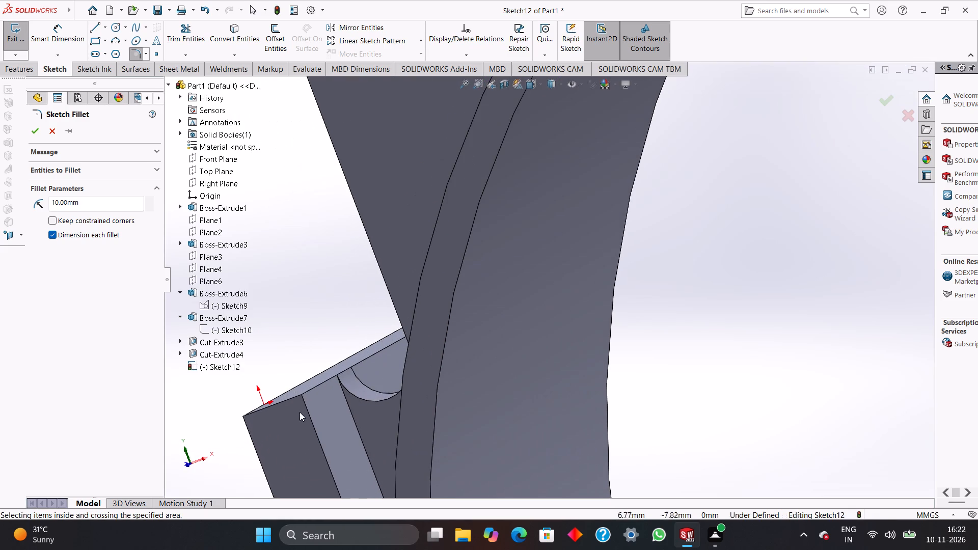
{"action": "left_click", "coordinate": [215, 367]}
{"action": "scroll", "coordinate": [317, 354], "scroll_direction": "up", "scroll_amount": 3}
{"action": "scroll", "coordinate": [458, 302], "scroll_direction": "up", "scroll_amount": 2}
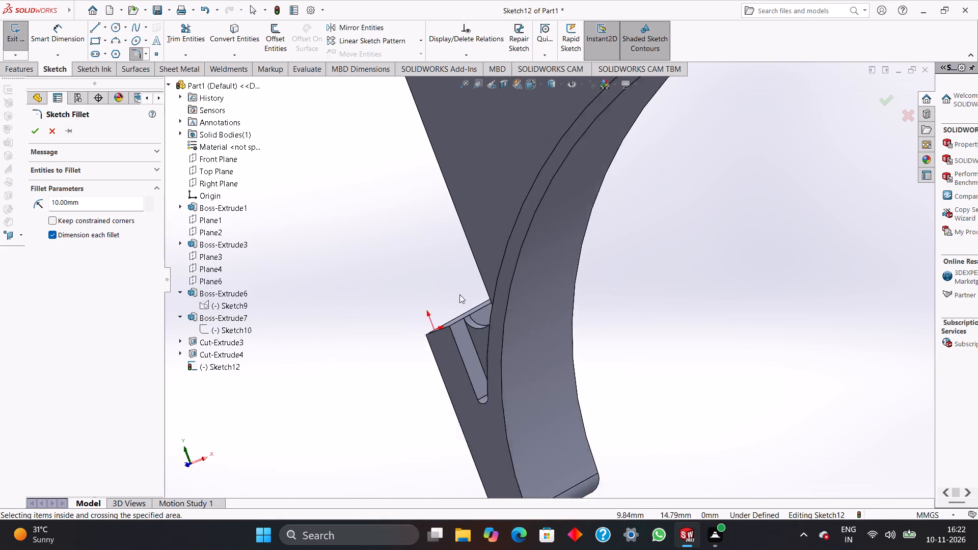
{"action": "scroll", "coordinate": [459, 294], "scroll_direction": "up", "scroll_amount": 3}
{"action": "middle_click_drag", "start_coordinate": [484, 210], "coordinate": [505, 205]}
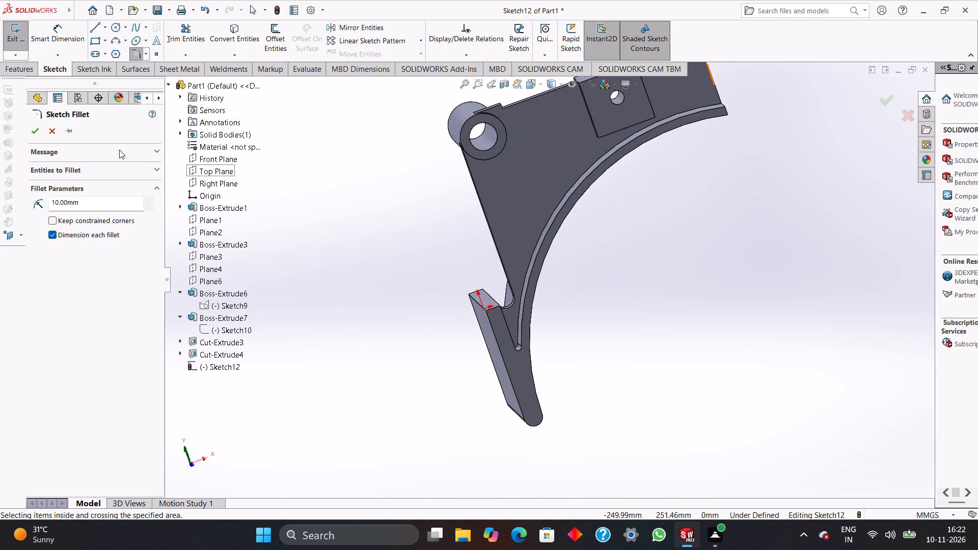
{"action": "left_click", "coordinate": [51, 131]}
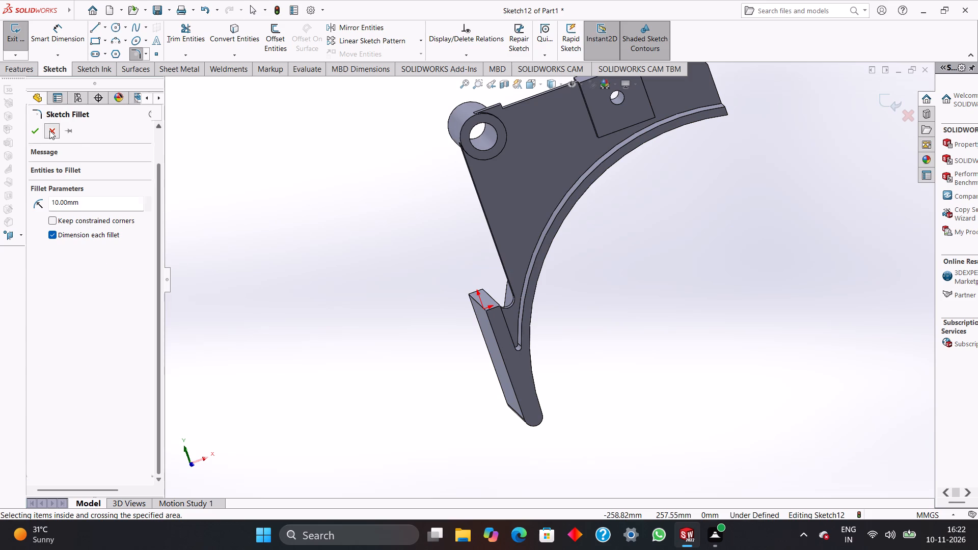
Exit the empty 2D sketch without adding any geometry.
{"action": "left_click", "coordinate": [15, 54]}
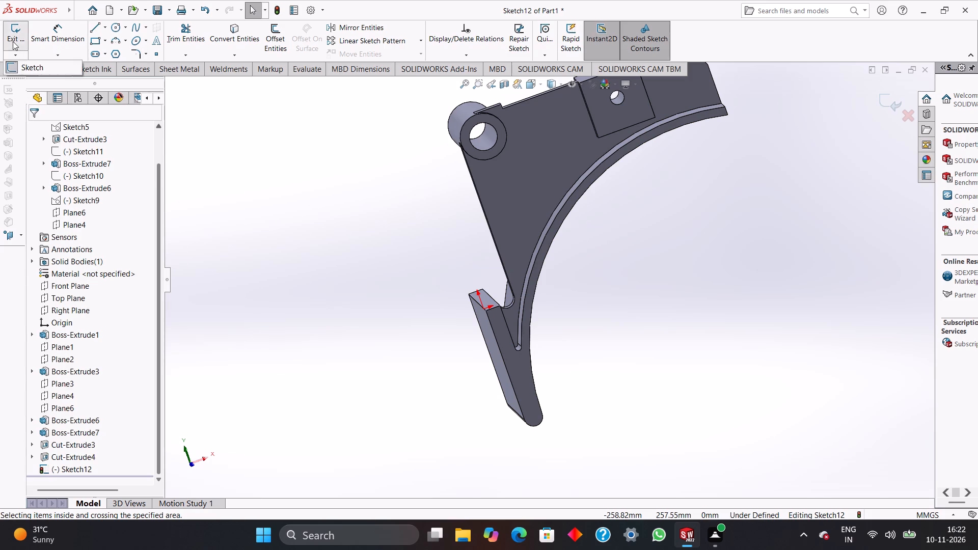
{"action": "left_click", "coordinate": [13, 35]}
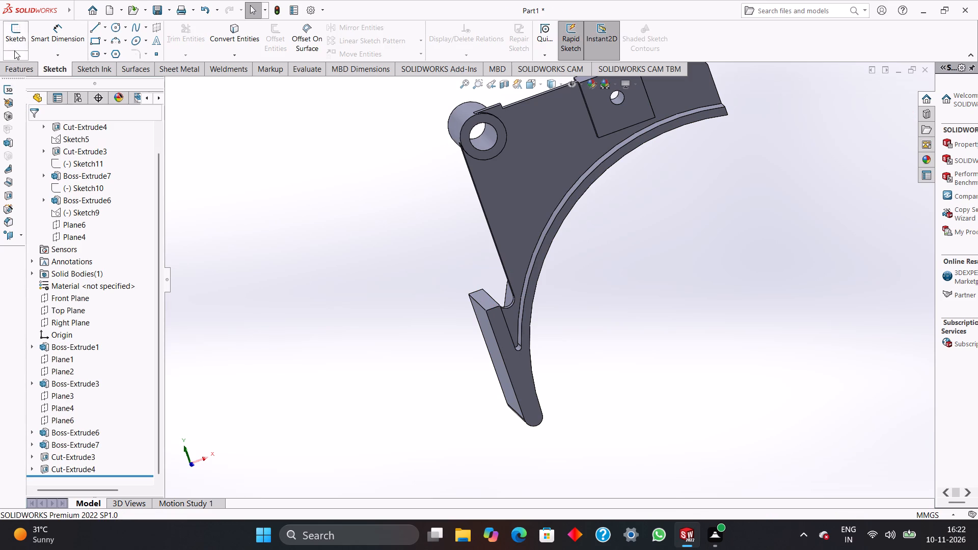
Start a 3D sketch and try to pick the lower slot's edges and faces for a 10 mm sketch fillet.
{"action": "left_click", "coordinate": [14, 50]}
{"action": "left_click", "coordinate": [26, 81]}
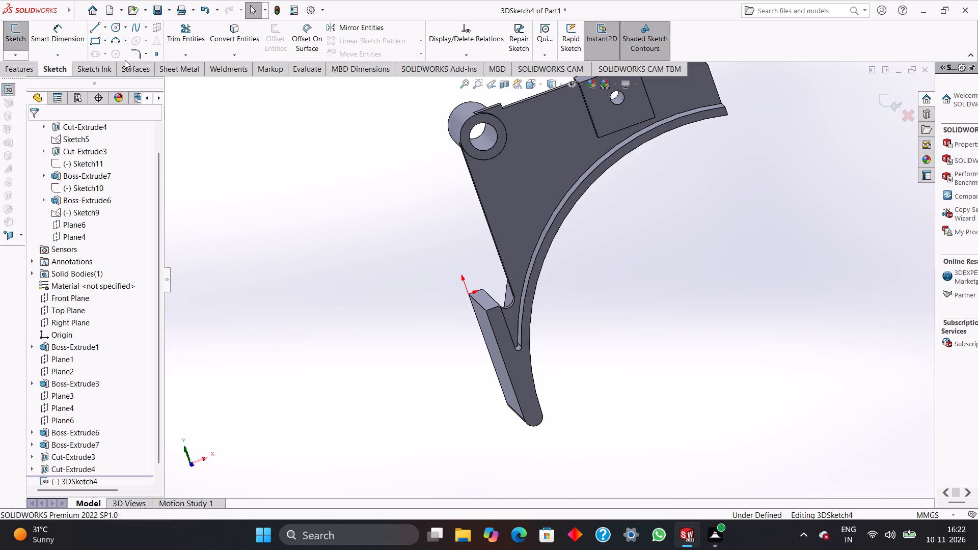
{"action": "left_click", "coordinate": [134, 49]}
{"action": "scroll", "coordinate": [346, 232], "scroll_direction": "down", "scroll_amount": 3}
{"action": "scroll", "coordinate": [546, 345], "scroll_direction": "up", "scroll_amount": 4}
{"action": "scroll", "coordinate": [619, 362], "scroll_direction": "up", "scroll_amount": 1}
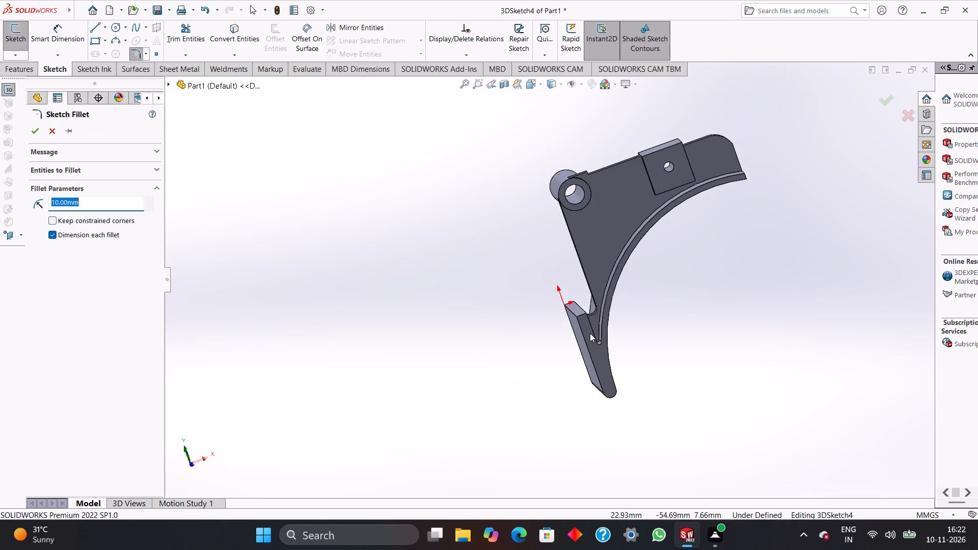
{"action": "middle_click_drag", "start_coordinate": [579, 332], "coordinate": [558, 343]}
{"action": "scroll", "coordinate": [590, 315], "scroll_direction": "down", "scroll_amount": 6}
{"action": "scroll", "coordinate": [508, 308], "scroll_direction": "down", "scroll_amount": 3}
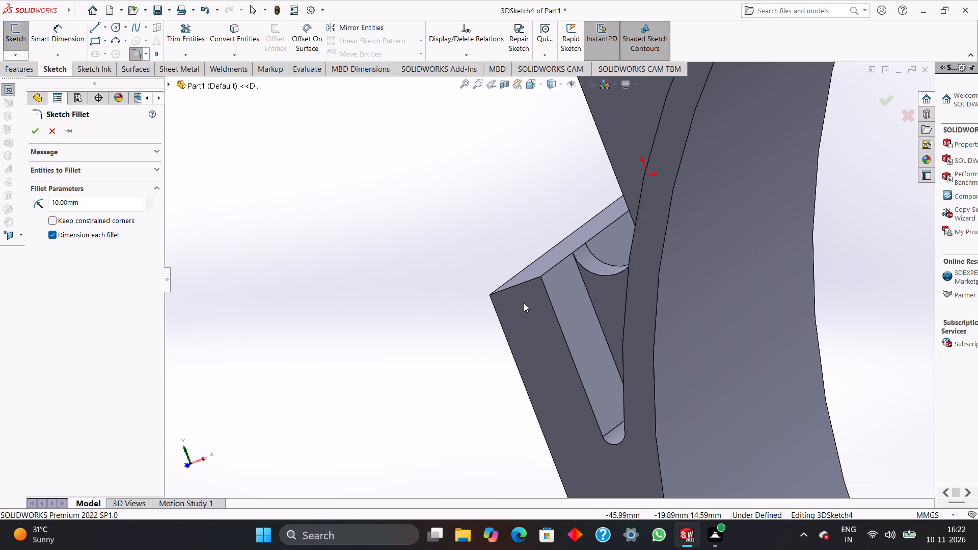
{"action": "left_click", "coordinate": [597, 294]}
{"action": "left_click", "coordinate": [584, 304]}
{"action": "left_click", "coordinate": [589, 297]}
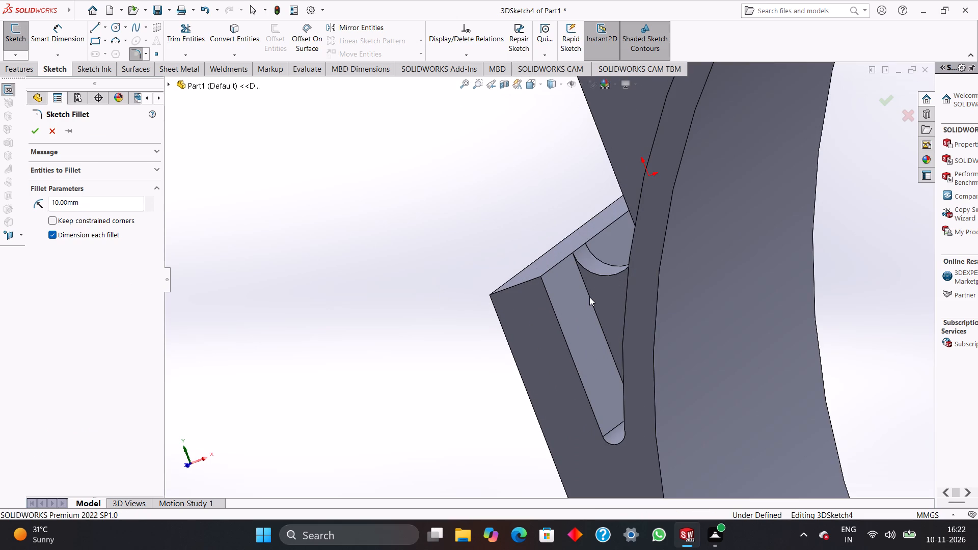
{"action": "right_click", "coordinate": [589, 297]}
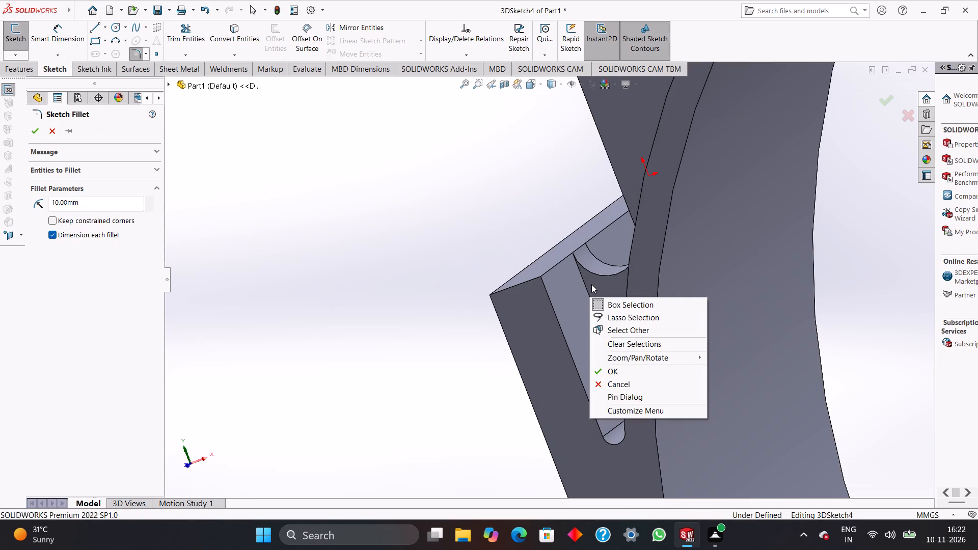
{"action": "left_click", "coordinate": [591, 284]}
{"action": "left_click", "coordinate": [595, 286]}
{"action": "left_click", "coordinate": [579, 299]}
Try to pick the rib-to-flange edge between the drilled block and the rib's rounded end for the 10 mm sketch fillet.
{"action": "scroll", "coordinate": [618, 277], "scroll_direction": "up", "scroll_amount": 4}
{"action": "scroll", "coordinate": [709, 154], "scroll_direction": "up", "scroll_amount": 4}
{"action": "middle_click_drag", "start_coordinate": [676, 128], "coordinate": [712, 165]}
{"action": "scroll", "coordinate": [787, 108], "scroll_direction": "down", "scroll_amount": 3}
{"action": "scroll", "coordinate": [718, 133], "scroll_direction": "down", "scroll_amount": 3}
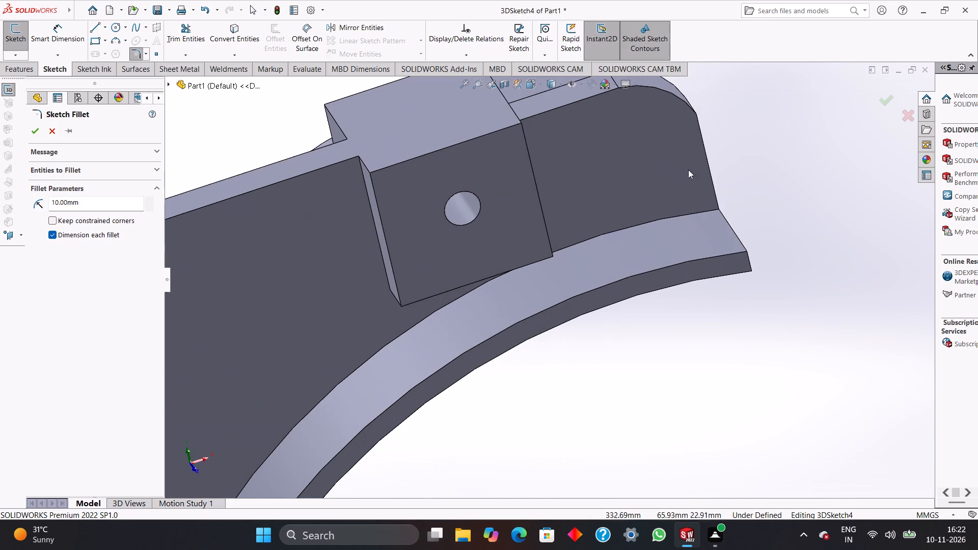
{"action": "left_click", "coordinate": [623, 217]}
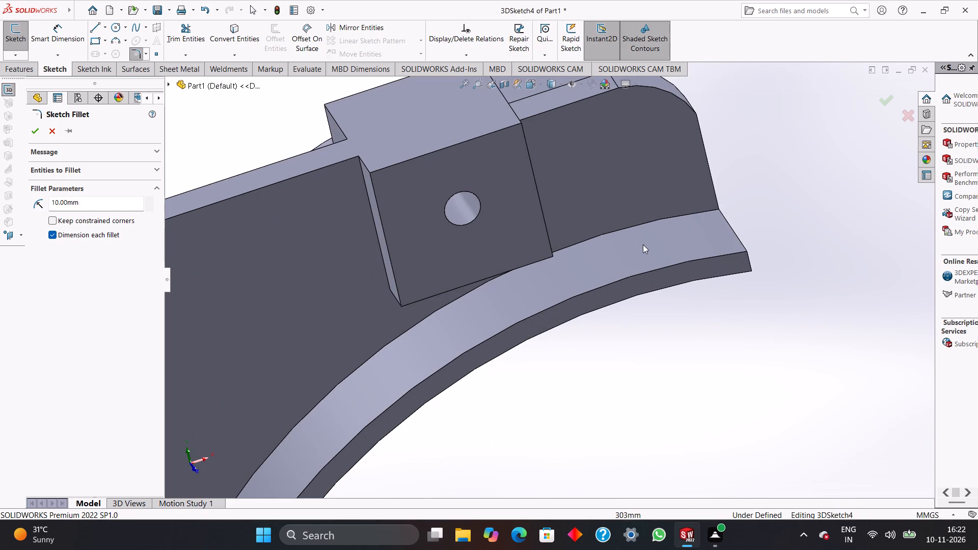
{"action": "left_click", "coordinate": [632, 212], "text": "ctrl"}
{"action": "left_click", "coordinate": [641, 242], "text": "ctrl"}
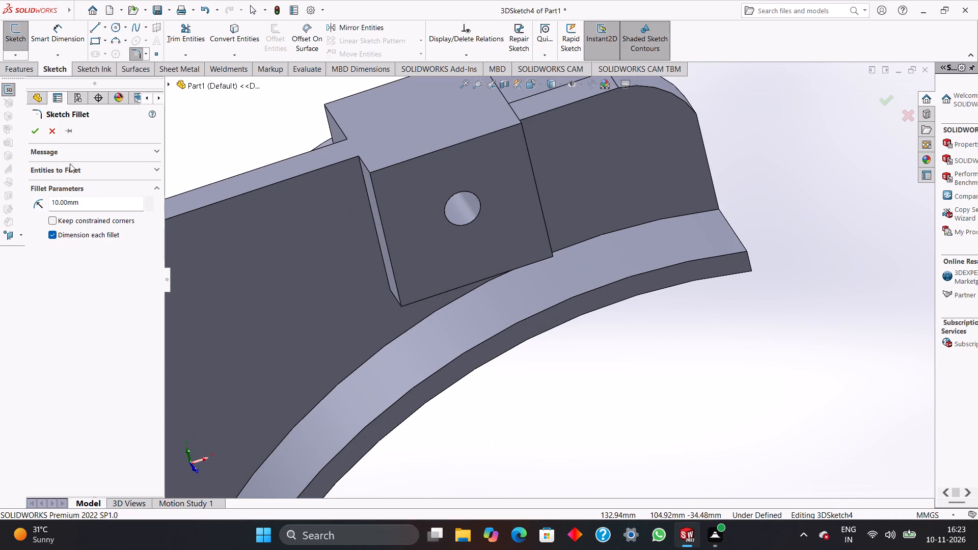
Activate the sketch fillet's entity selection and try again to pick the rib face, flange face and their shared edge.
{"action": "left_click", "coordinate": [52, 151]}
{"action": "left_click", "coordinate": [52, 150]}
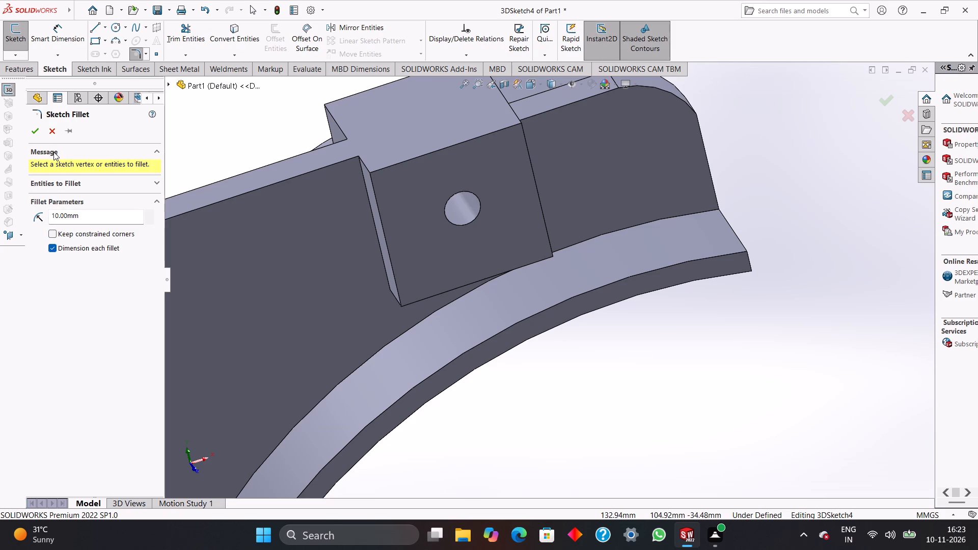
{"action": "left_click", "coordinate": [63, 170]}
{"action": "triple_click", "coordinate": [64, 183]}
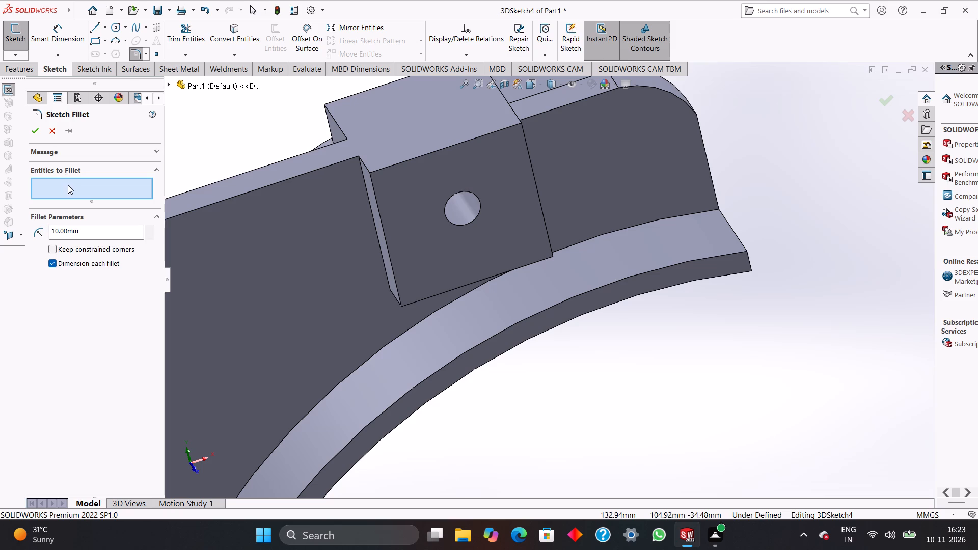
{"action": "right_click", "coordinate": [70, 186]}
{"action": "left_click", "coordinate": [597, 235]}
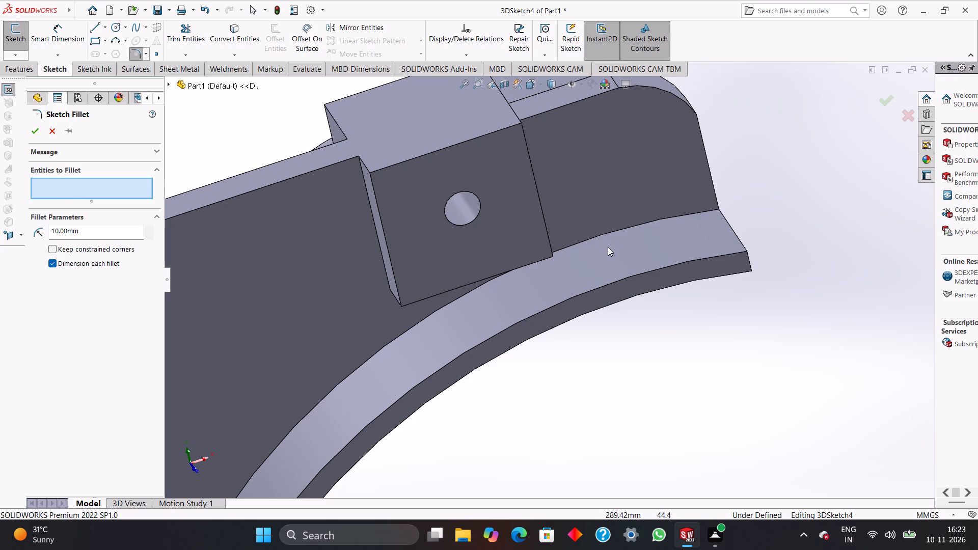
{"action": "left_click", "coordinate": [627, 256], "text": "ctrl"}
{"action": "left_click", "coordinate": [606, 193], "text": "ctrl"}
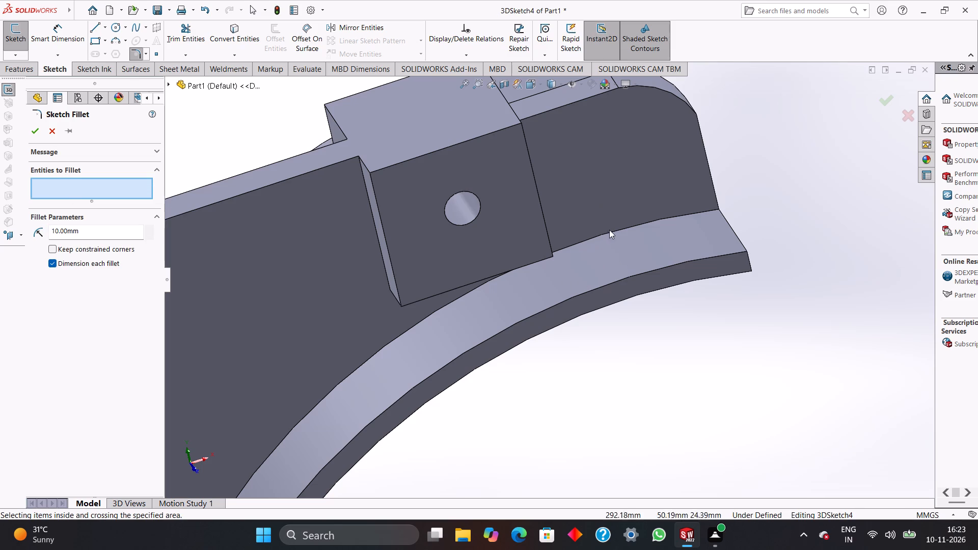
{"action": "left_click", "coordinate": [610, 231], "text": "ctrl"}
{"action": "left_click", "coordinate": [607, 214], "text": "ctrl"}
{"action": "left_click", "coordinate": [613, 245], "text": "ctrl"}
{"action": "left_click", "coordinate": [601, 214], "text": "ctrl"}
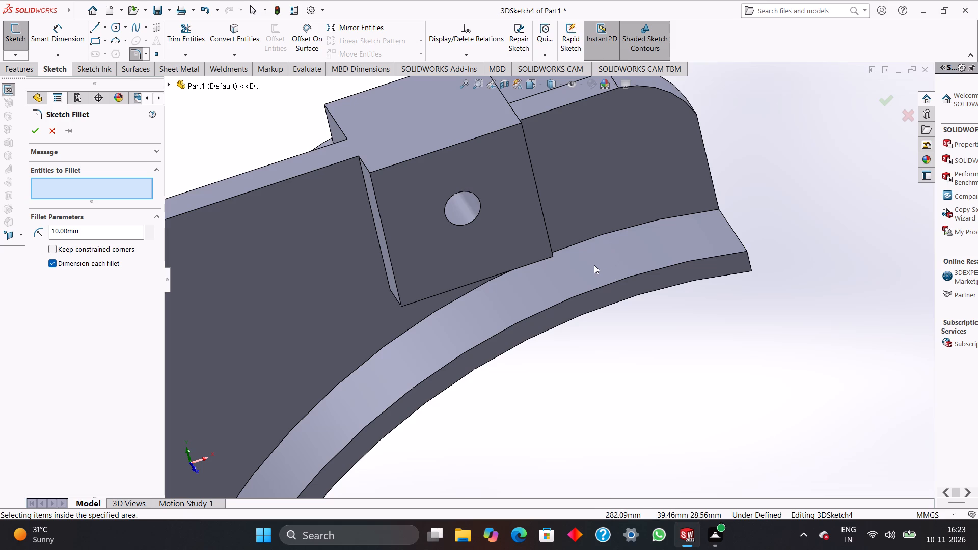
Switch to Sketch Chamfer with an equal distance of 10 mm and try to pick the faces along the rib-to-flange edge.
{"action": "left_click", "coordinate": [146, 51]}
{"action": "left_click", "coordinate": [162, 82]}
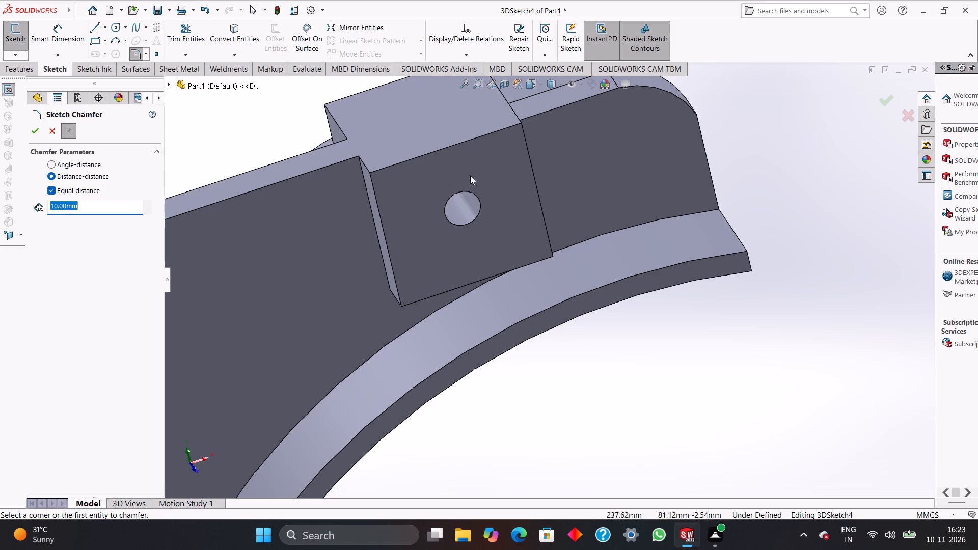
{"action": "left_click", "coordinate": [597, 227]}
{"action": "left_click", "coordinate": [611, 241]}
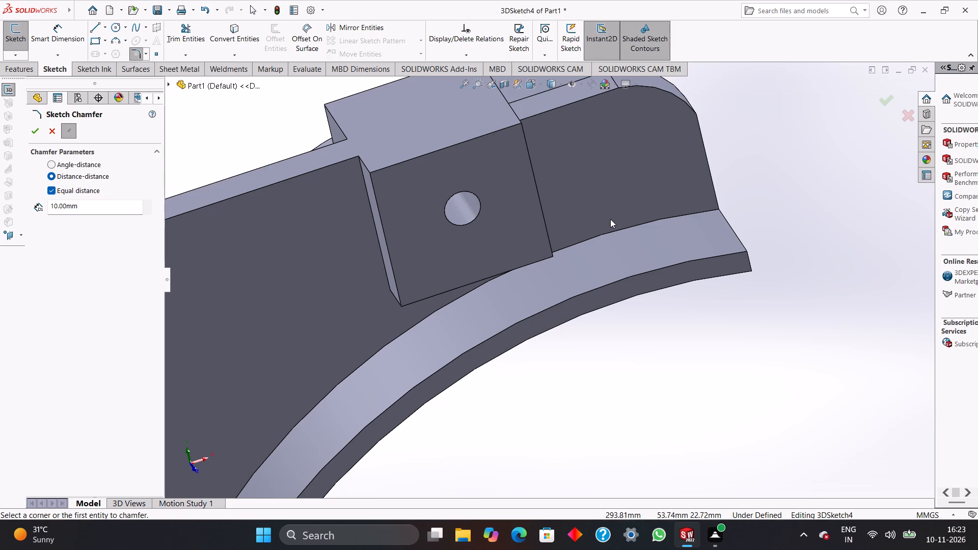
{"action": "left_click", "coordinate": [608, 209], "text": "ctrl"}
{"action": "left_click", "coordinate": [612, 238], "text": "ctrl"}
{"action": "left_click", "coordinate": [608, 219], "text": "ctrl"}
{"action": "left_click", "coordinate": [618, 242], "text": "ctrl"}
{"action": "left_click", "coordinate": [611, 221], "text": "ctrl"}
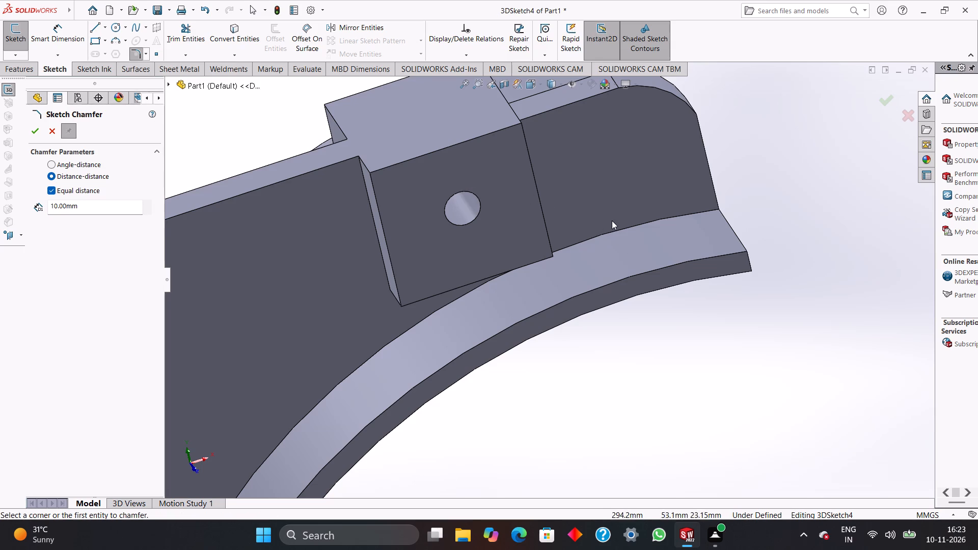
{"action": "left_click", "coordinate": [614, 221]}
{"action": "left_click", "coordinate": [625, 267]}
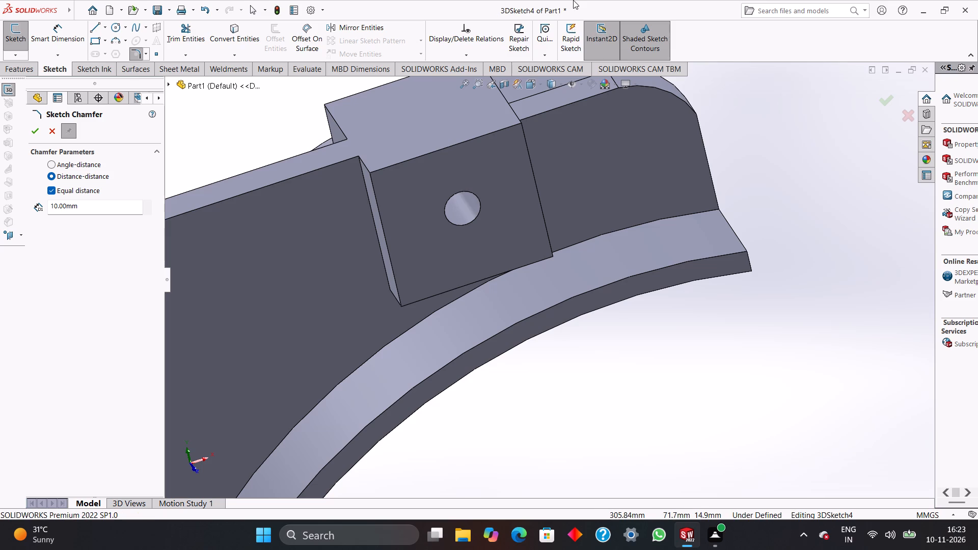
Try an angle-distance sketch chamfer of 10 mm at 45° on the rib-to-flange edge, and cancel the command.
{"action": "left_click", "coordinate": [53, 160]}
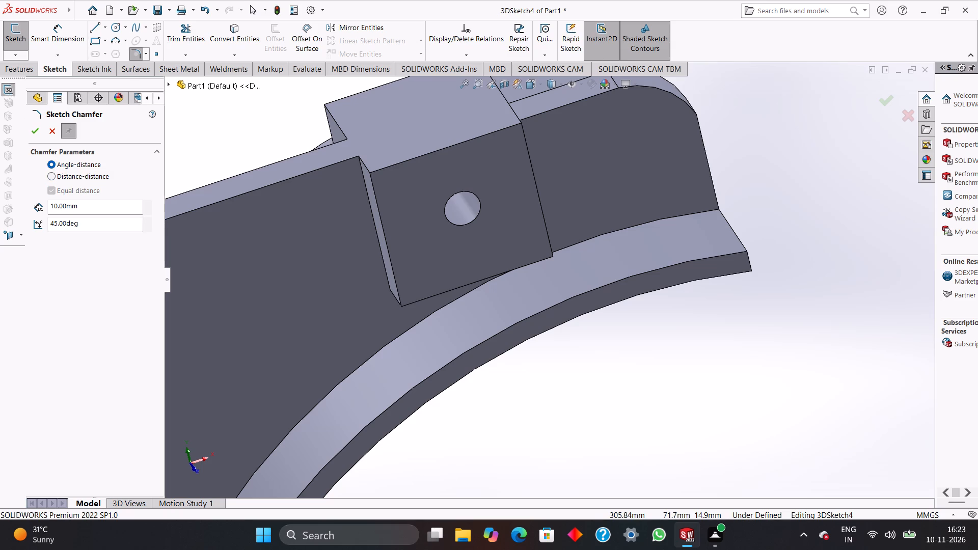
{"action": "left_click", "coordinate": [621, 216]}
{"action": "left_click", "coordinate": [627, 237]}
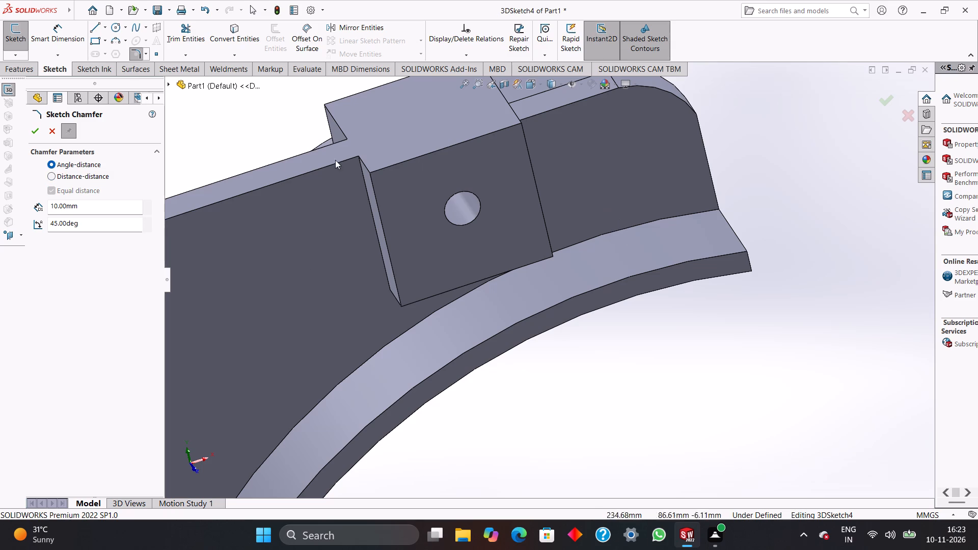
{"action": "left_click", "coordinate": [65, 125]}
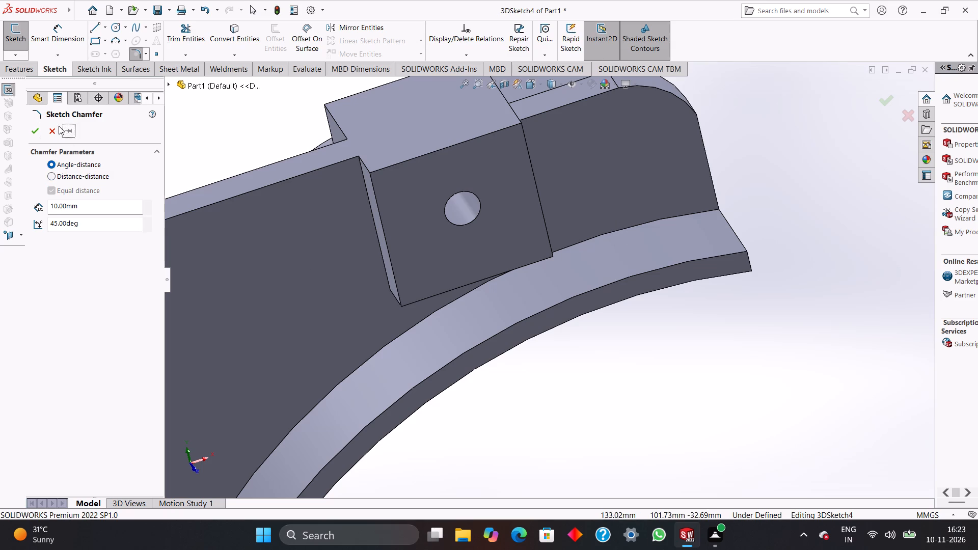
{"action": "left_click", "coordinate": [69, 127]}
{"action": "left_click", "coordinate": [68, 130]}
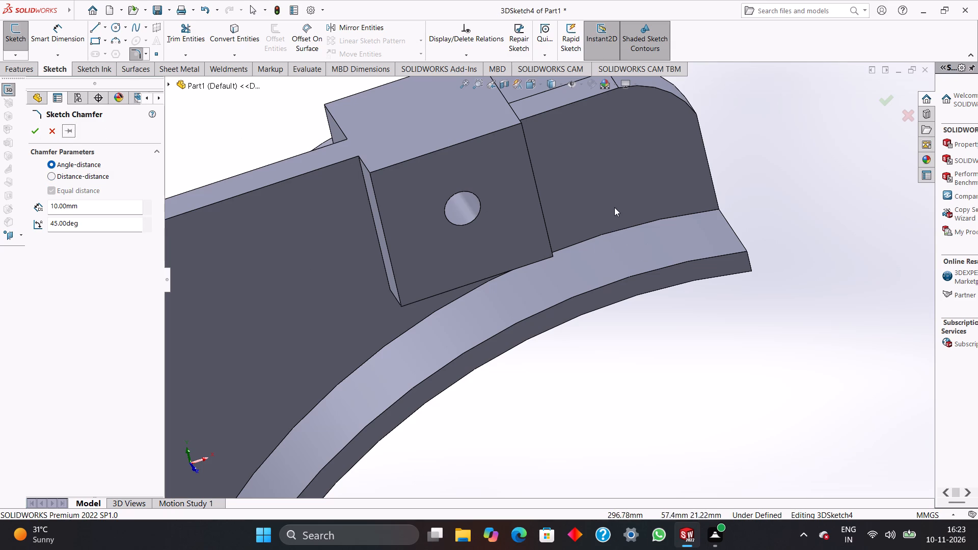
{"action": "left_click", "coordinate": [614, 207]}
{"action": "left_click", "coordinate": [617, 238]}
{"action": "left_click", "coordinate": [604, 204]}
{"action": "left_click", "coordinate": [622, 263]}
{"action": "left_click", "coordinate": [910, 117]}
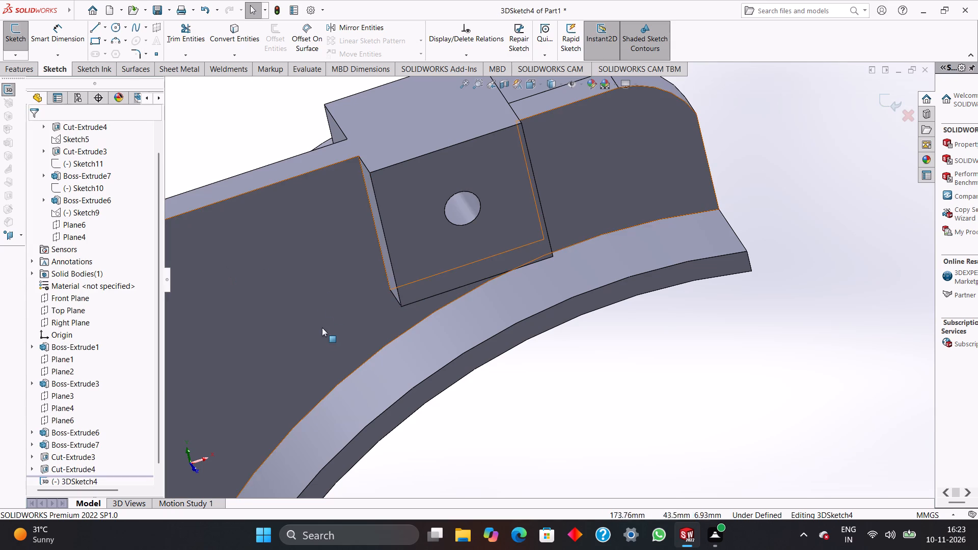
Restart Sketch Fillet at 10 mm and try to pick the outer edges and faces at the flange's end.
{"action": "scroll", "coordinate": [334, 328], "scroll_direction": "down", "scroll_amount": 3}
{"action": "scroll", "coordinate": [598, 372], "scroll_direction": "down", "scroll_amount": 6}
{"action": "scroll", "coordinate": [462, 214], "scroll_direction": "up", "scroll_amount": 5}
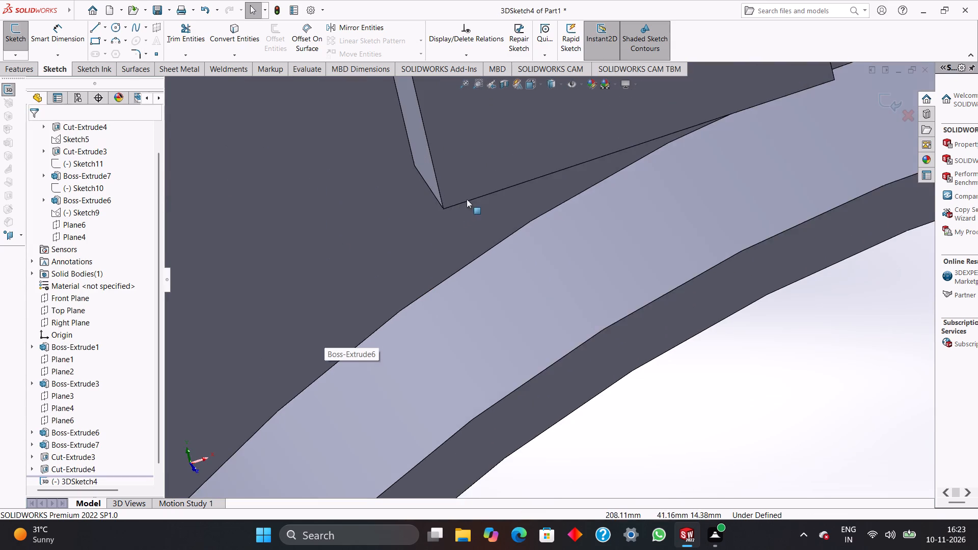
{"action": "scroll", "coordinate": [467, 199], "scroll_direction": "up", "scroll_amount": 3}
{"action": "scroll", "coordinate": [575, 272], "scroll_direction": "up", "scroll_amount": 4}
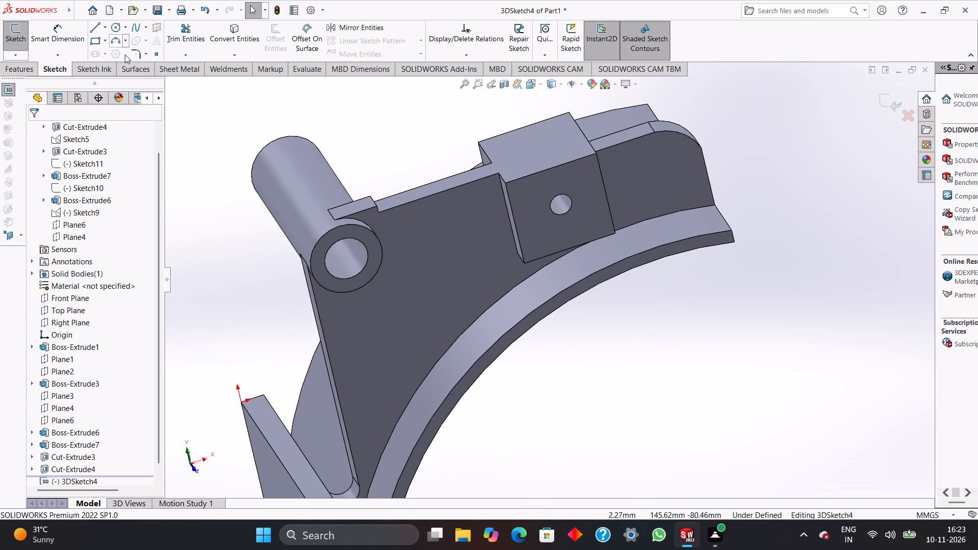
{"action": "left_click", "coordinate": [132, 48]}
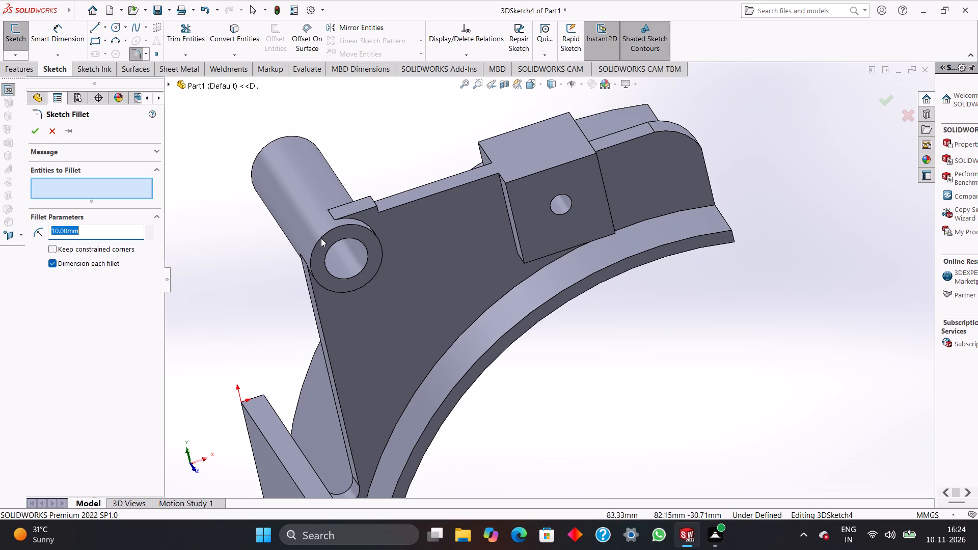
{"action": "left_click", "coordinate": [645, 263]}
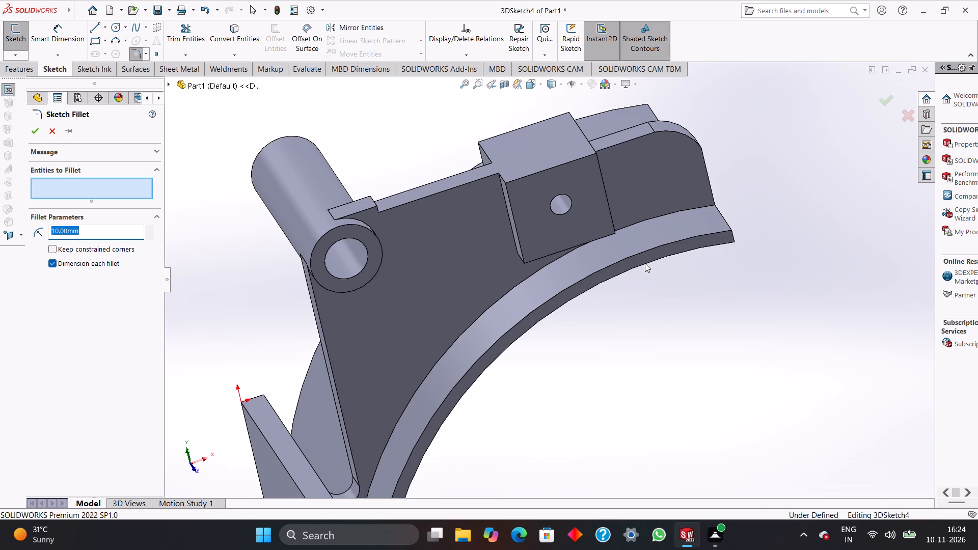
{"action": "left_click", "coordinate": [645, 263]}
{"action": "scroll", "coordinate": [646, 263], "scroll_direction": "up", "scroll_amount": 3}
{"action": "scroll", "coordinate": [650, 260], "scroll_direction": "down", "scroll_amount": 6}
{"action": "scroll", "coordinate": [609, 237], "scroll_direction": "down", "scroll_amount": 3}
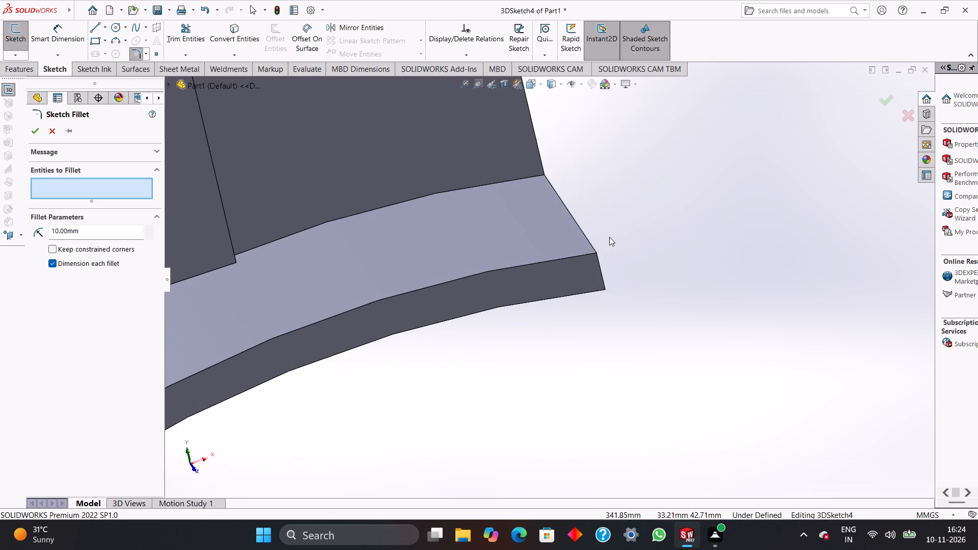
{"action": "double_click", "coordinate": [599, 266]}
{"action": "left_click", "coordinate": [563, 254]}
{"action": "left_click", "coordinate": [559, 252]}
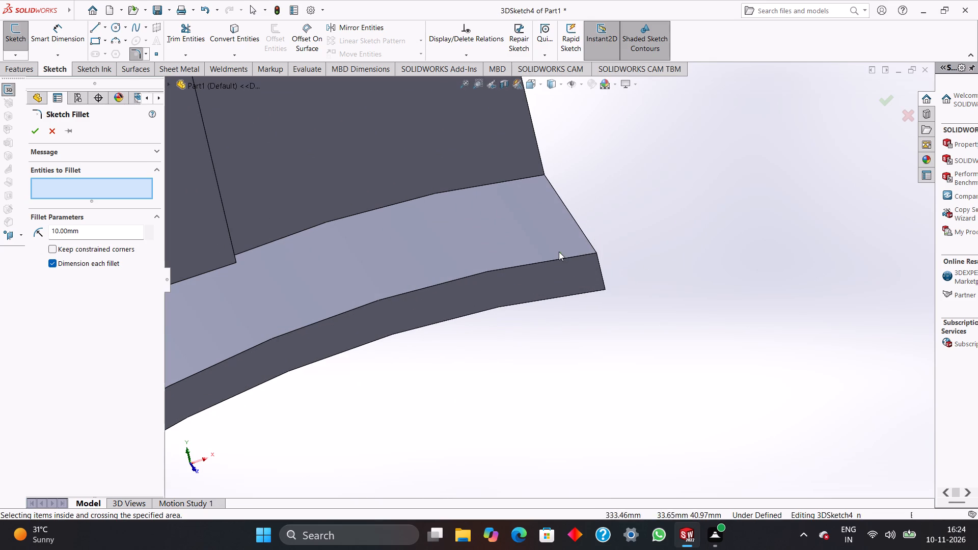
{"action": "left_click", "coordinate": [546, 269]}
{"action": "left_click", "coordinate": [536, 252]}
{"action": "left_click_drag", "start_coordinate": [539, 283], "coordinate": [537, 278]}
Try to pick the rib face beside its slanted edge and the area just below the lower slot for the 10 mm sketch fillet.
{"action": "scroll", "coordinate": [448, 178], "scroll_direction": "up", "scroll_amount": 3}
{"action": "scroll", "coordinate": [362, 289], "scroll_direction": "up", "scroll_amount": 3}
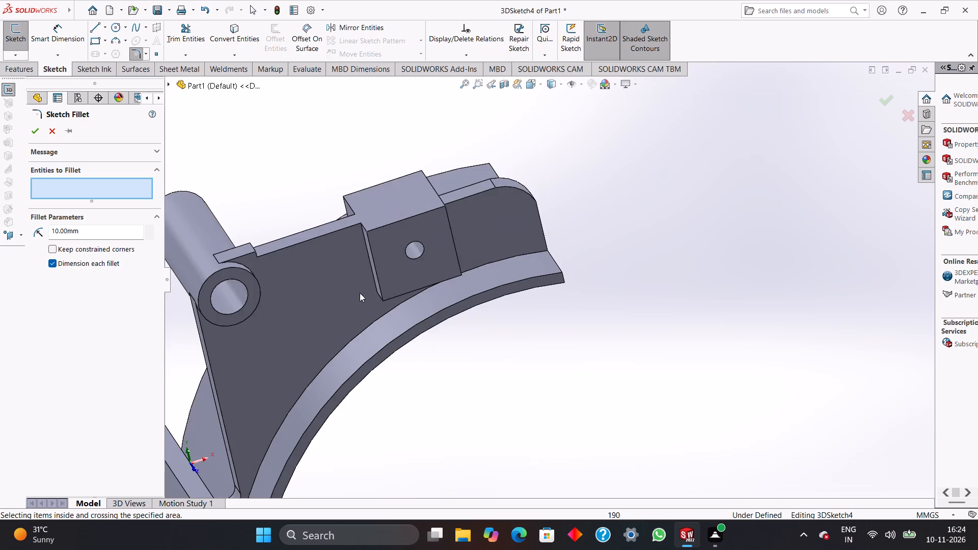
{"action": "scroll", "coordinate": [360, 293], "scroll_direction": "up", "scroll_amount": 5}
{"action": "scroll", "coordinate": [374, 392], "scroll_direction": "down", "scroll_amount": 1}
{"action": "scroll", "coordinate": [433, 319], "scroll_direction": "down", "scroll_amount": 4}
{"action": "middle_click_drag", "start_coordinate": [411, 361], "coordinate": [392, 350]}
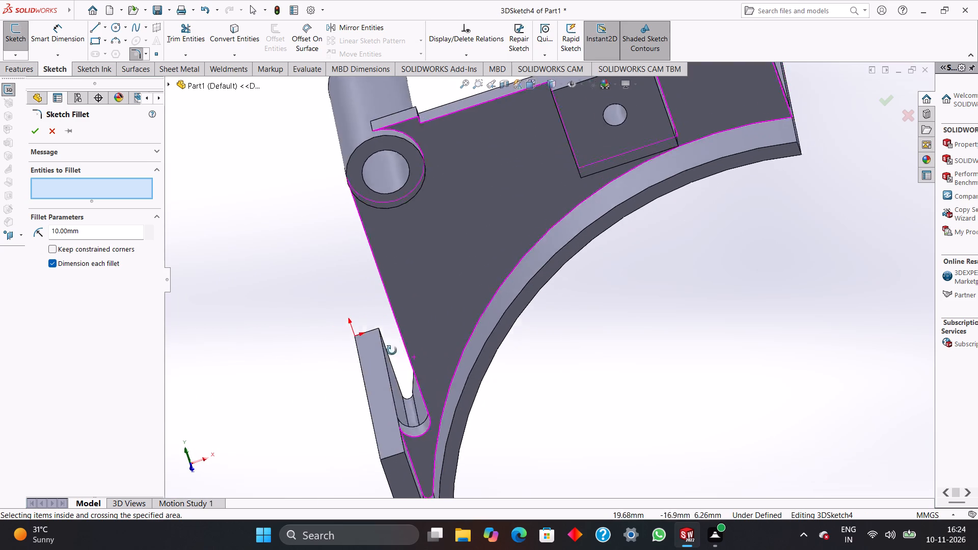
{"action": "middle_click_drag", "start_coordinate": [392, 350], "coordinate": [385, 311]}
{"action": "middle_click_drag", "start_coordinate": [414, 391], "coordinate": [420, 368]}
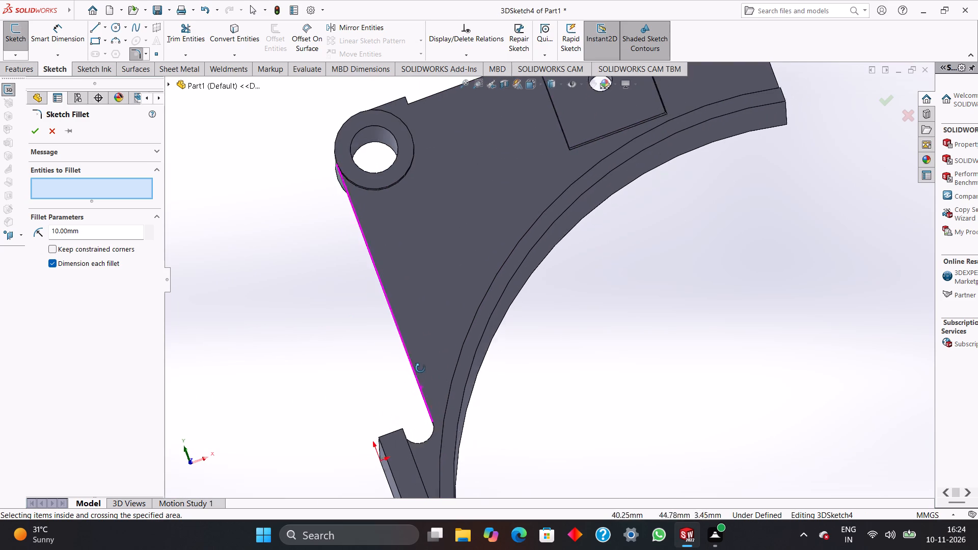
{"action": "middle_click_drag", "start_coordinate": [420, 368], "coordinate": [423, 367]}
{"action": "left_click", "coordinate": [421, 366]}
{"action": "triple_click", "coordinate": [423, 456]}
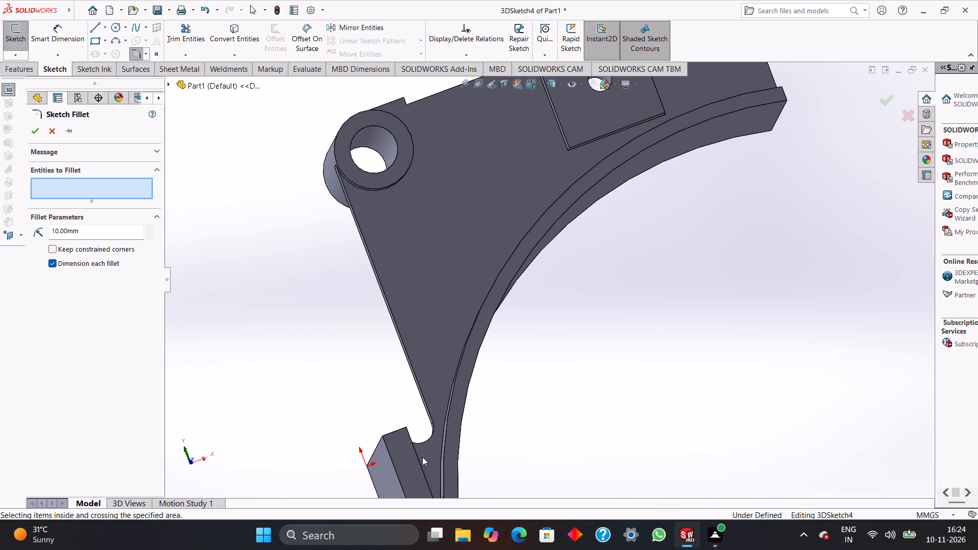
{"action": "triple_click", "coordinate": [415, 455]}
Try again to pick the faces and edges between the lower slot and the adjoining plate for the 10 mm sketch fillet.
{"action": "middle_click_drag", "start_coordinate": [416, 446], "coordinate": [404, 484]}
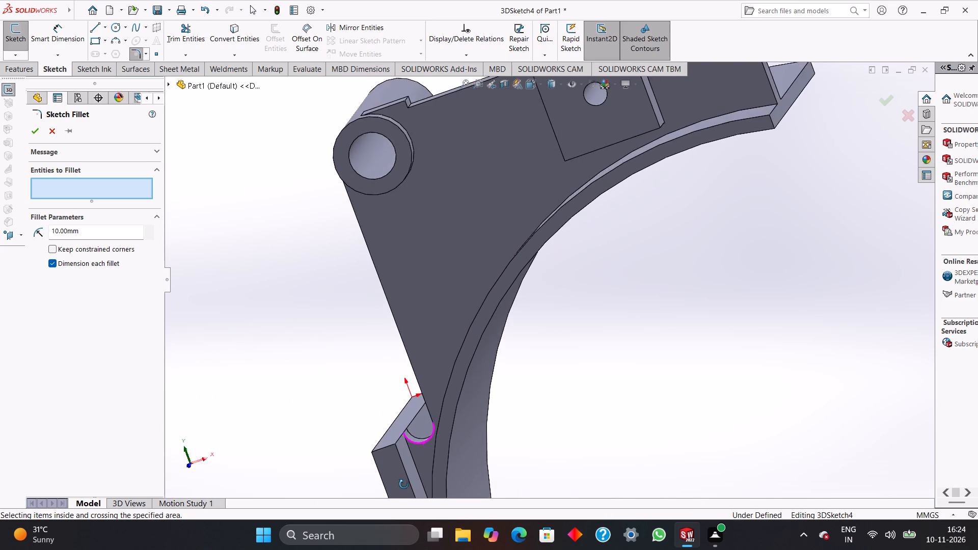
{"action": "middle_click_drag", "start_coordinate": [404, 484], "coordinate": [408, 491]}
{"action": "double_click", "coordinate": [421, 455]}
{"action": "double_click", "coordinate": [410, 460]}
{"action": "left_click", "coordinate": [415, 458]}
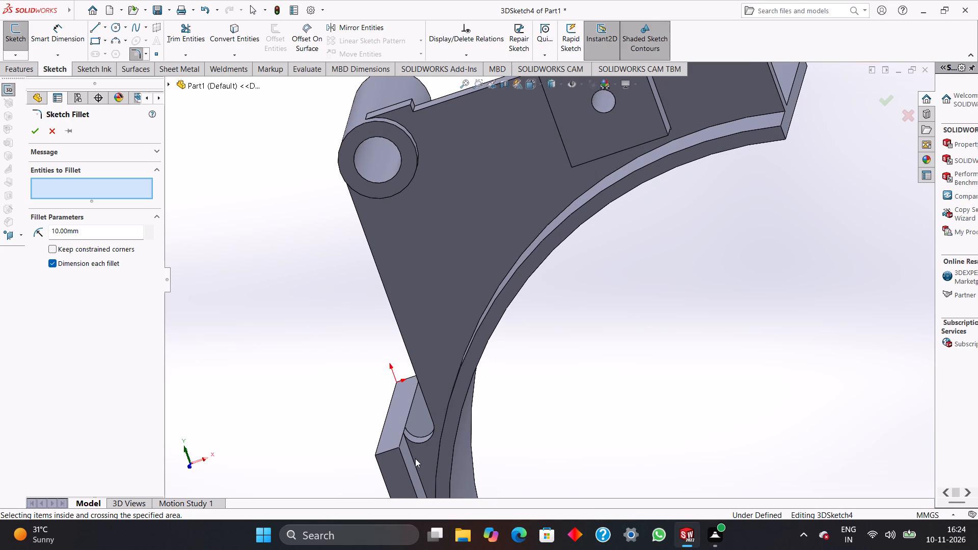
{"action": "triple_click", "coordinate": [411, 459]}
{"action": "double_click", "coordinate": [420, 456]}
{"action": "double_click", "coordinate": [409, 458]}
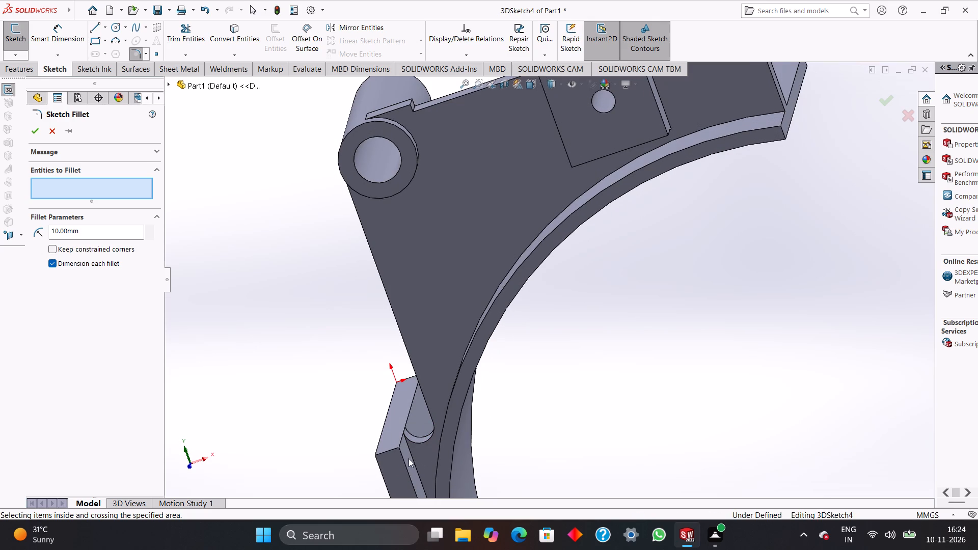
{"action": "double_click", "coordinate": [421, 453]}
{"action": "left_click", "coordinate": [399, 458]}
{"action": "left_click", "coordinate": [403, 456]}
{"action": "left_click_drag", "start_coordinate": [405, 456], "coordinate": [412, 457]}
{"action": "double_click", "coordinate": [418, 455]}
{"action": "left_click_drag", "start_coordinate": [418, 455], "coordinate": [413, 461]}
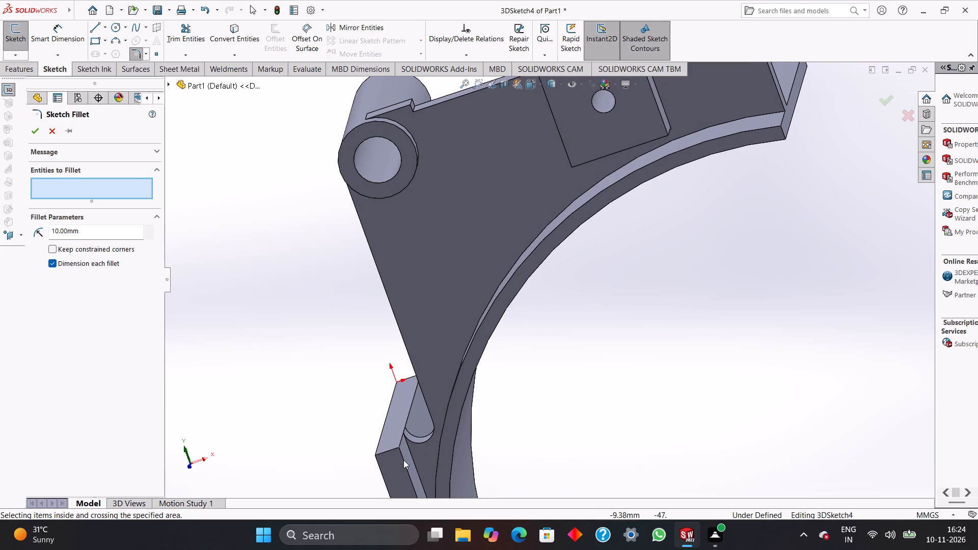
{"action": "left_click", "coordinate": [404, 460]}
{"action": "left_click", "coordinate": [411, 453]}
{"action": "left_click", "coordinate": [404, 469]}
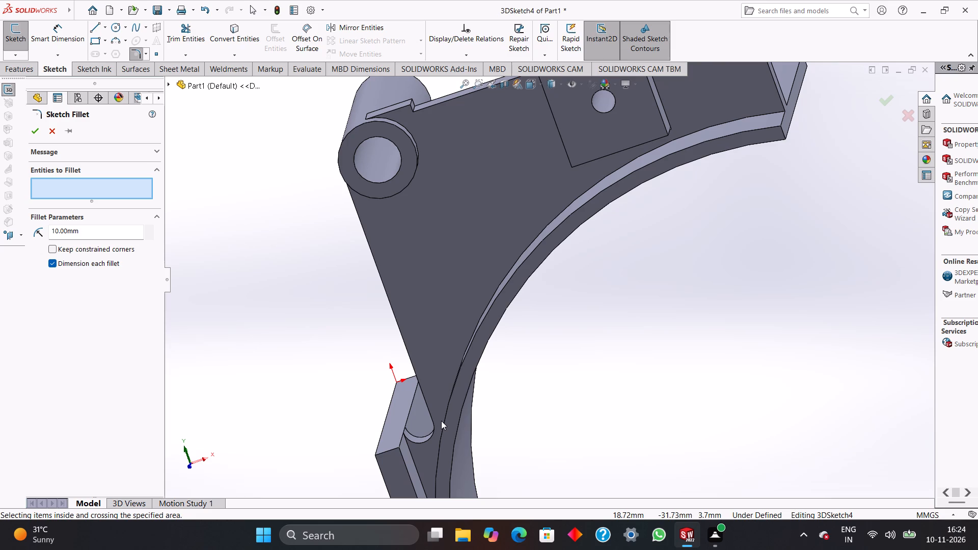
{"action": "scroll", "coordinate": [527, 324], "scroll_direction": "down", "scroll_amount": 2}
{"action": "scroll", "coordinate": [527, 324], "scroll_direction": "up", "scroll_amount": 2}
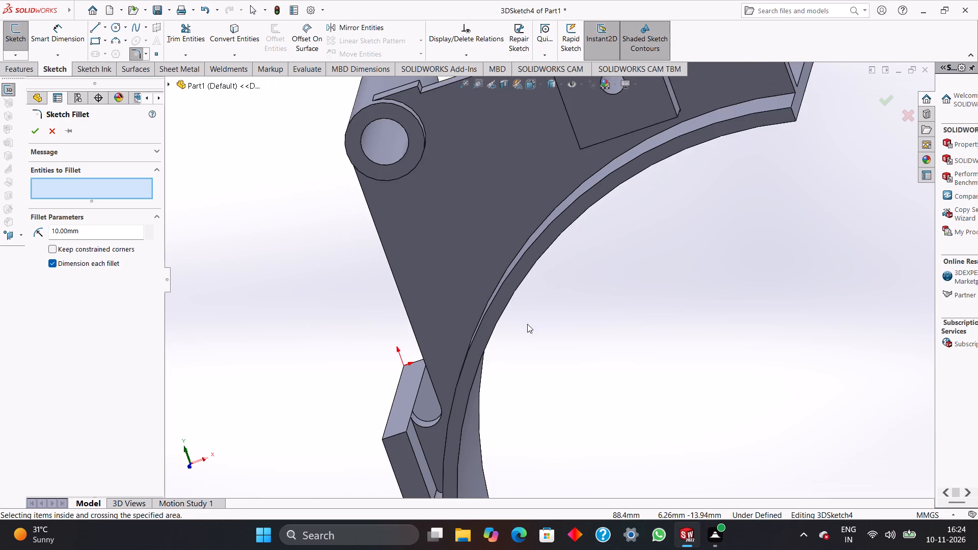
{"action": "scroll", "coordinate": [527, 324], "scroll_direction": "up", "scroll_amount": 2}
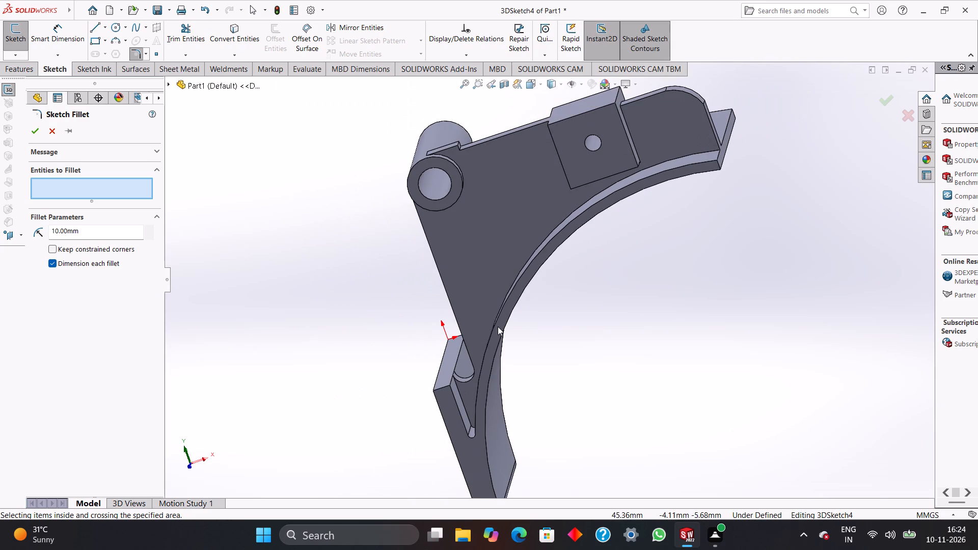
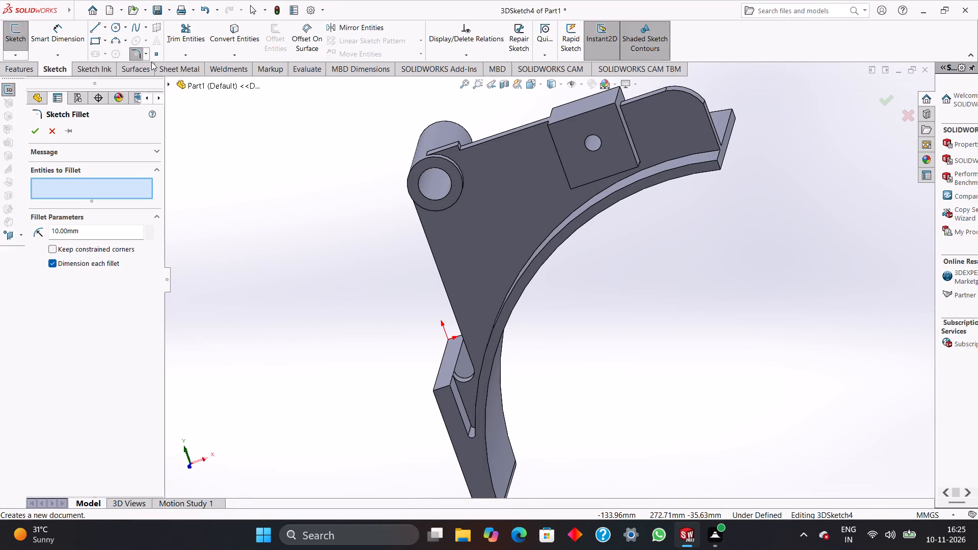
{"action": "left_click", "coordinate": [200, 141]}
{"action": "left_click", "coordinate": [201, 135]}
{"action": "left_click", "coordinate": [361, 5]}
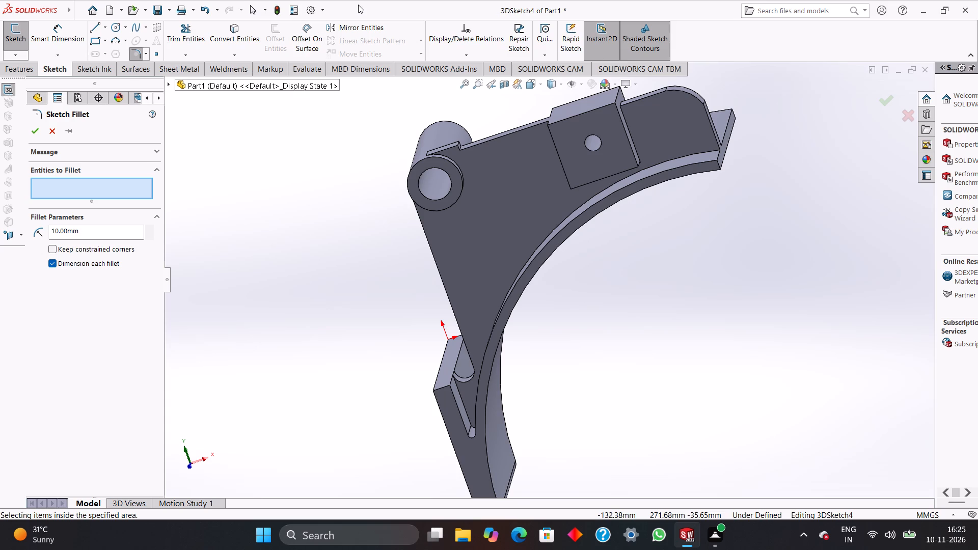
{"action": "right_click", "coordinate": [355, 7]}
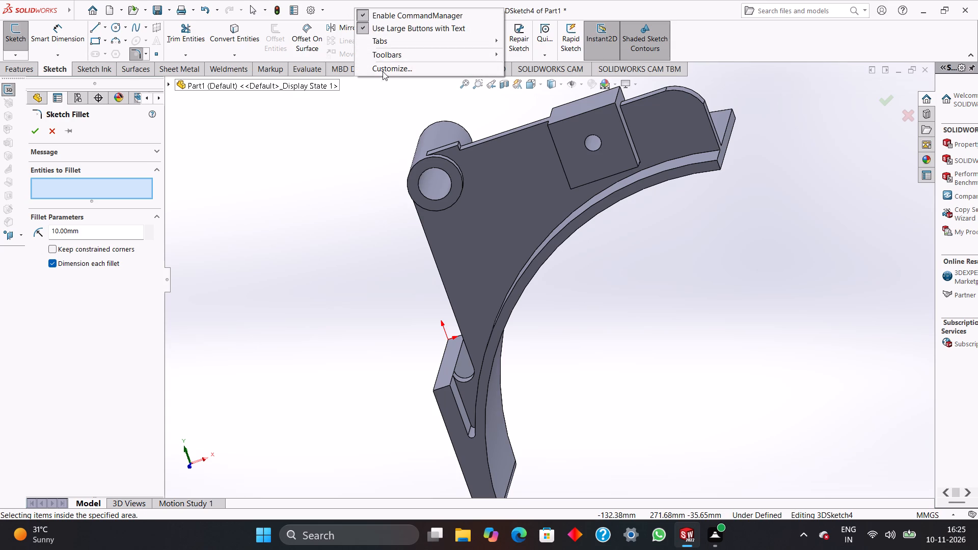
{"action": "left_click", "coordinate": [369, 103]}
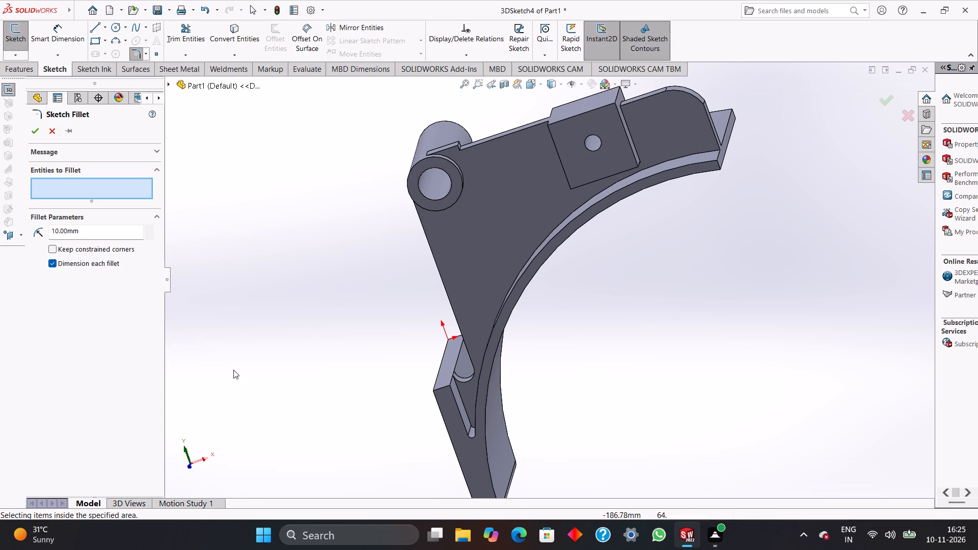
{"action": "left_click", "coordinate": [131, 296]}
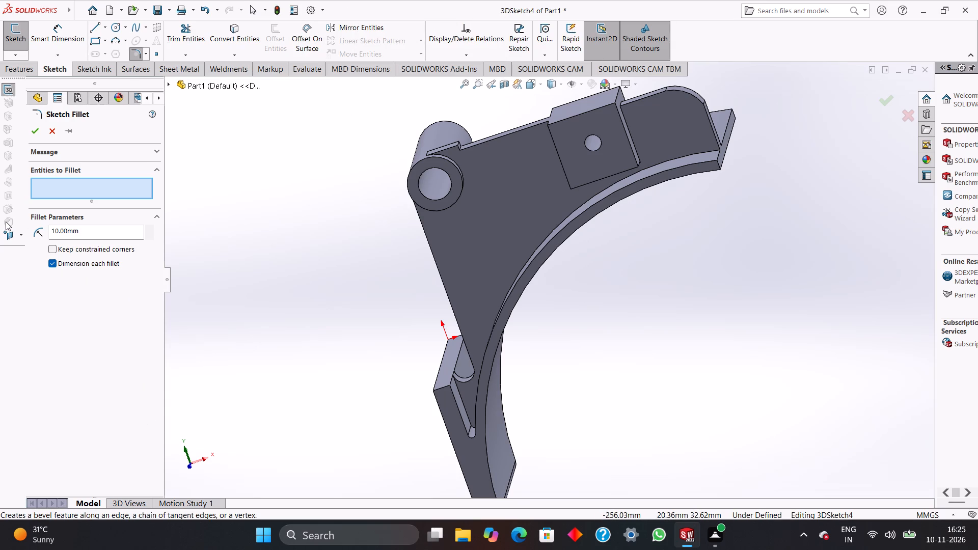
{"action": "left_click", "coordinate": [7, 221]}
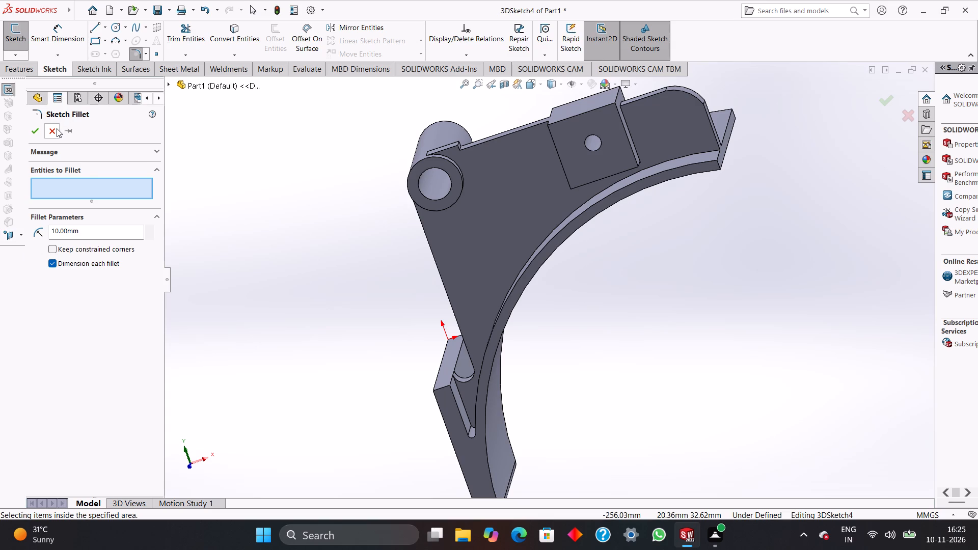
Cancel the sketch fillet and exit the 3D sketch.
{"action": "left_click", "coordinate": [57, 128]}
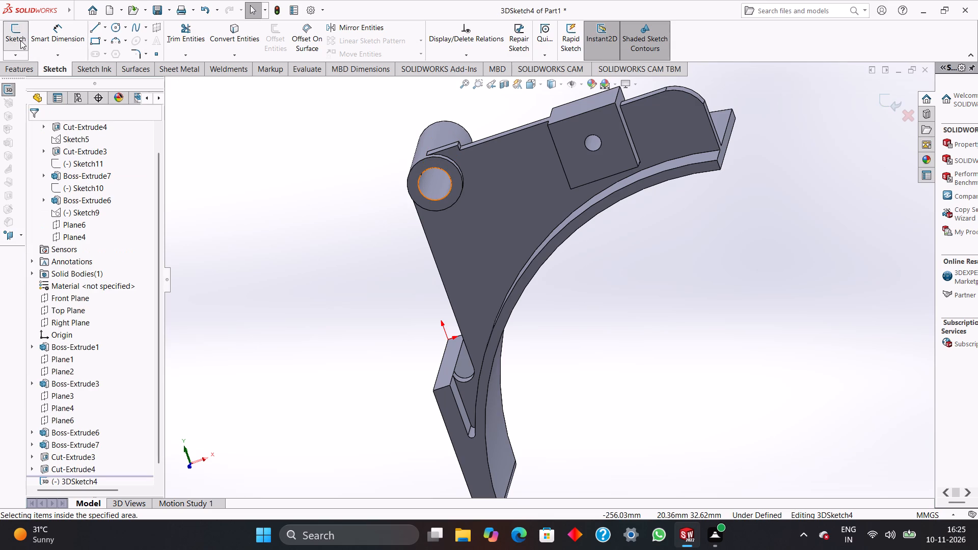
{"action": "left_click", "coordinate": [882, 105]}
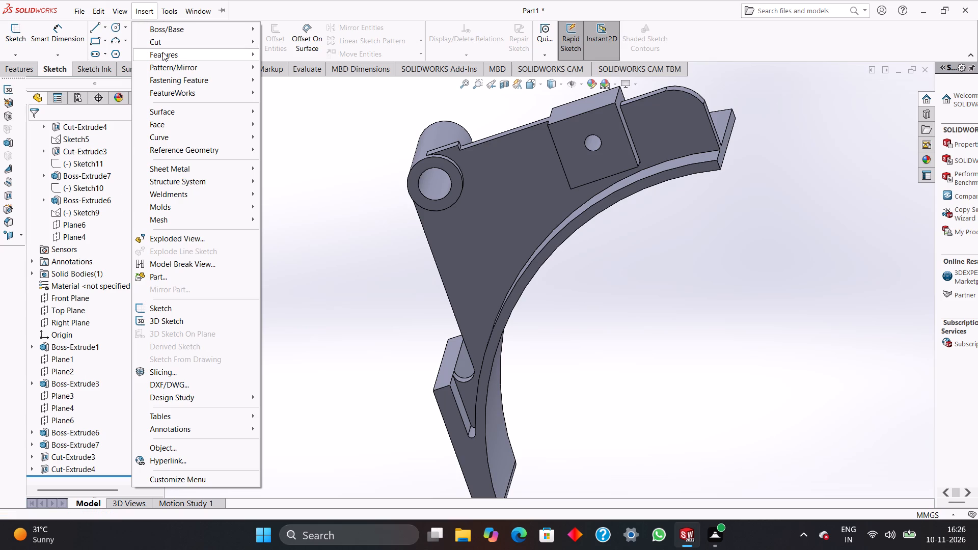
Apply a 10 mm constant size Fillet feature to the rib face, the narrow face below the lower slot and the flange's curved inner face.
{"action": "left_click", "coordinate": [290, 58]}
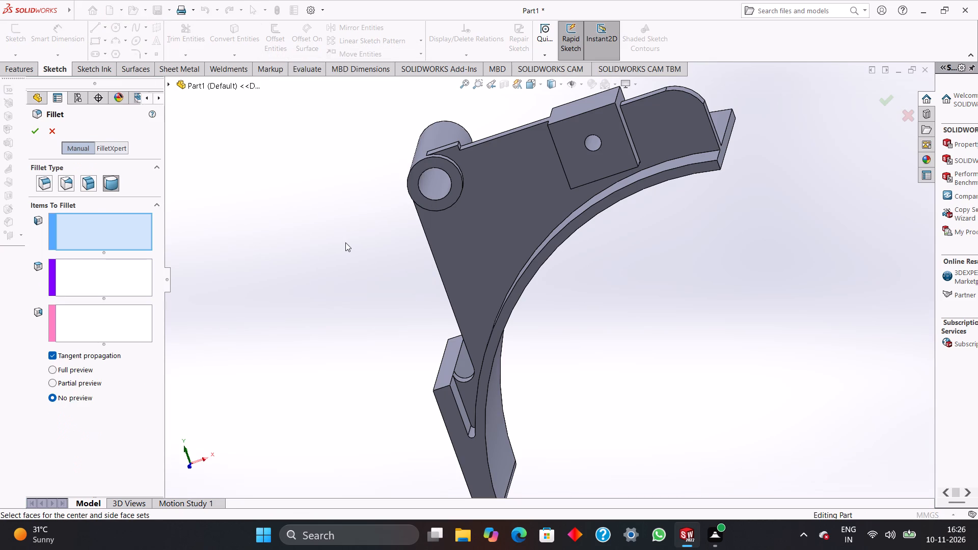
{"action": "scroll", "coordinate": [383, 253], "scroll_direction": "down", "scroll_amount": 3}
{"action": "scroll", "coordinate": [529, 434], "scroll_direction": "down", "scroll_amount": 1}
{"action": "scroll", "coordinate": [541, 445], "scroll_direction": "up", "scroll_amount": 2}
{"action": "scroll", "coordinate": [547, 445], "scroll_direction": "down", "scroll_amount": 2}
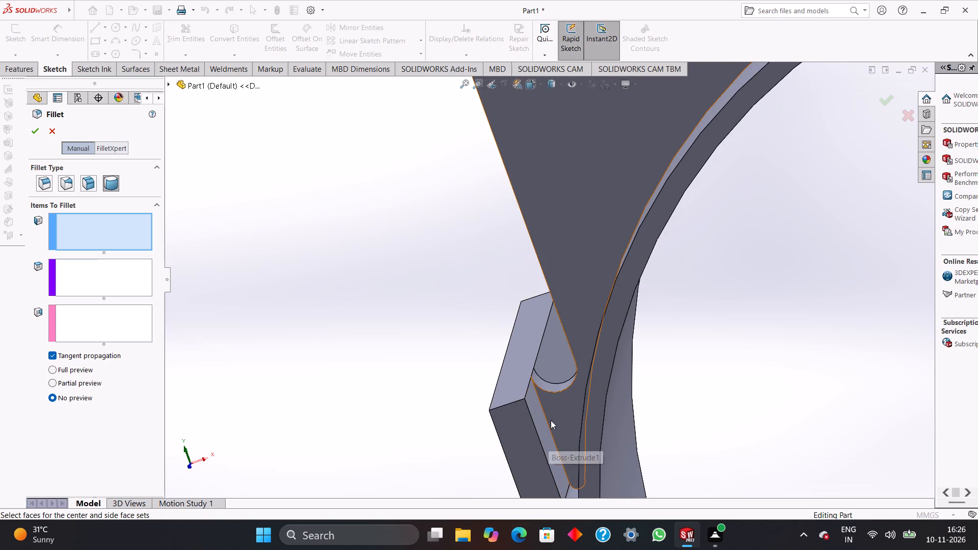
{"action": "scroll", "coordinate": [552, 418], "scroll_direction": "down", "scroll_amount": 1}
{"action": "left_click", "coordinate": [553, 414]}
{"action": "left_click", "coordinate": [545, 422]}
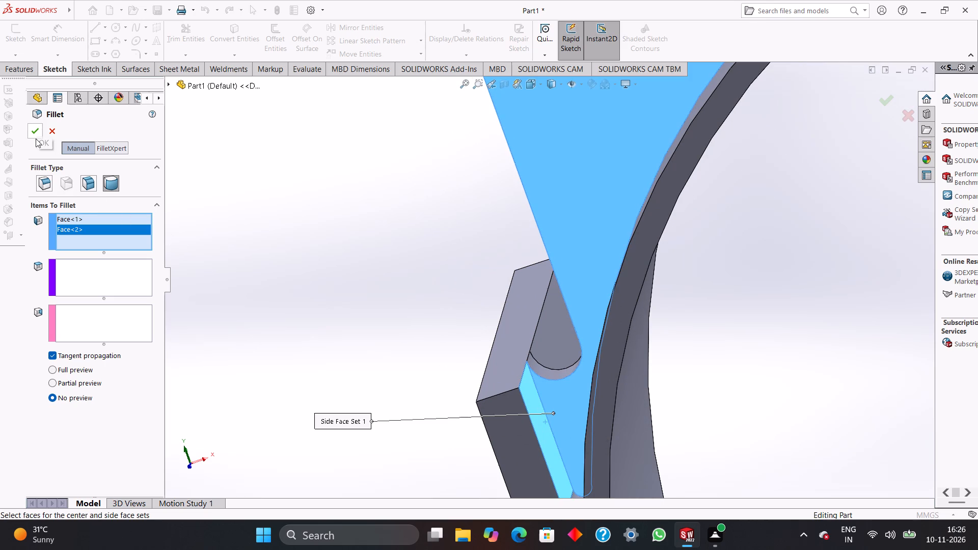
{"action": "left_click", "coordinate": [41, 184]}
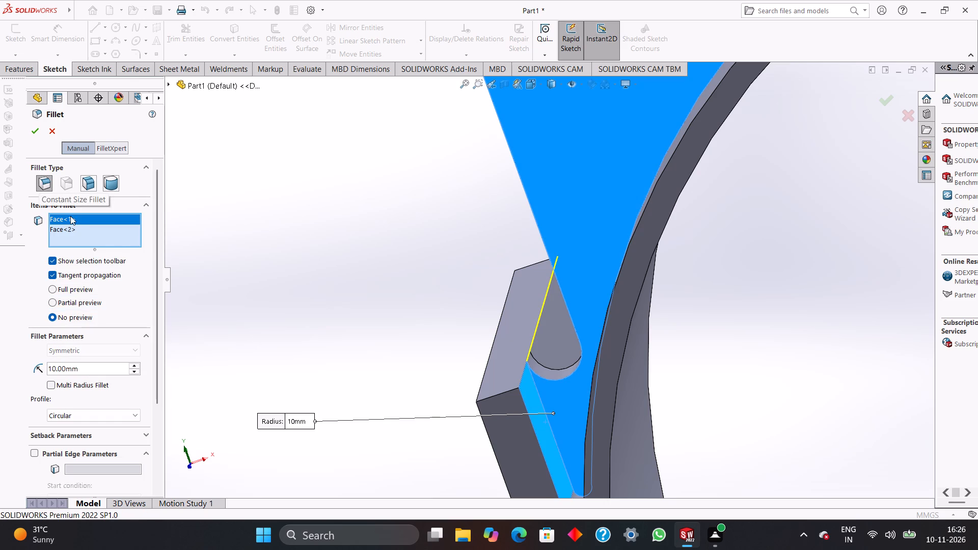
{"action": "scroll", "coordinate": [365, 238], "scroll_direction": "down", "scroll_amount": 3}
{"action": "scroll", "coordinate": [505, 300], "scroll_direction": "up", "scroll_amount": 4}
{"action": "scroll", "coordinate": [601, 314], "scroll_direction": "up", "scroll_amount": 3}
{"action": "middle_click_drag", "start_coordinate": [638, 325], "coordinate": [645, 353]}
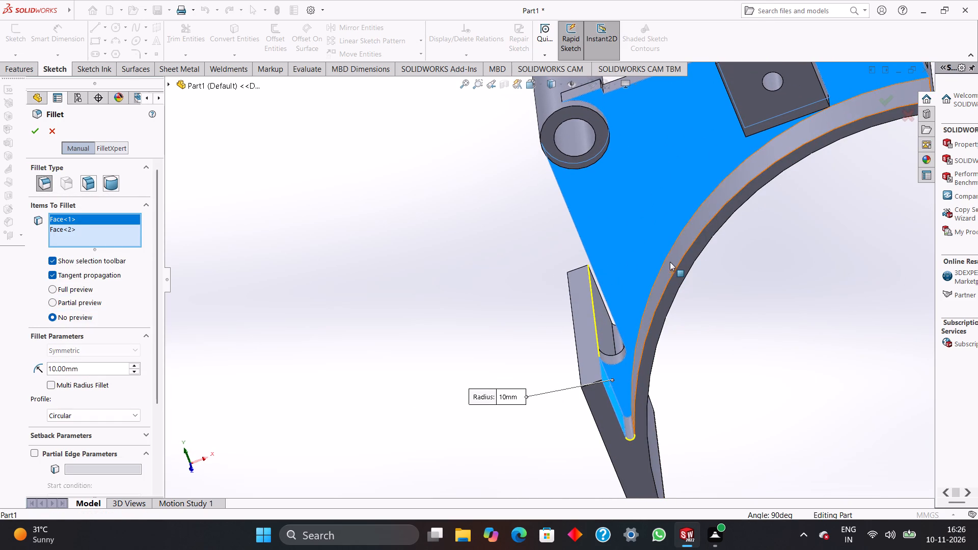
{"action": "left_click", "coordinate": [671, 259]}
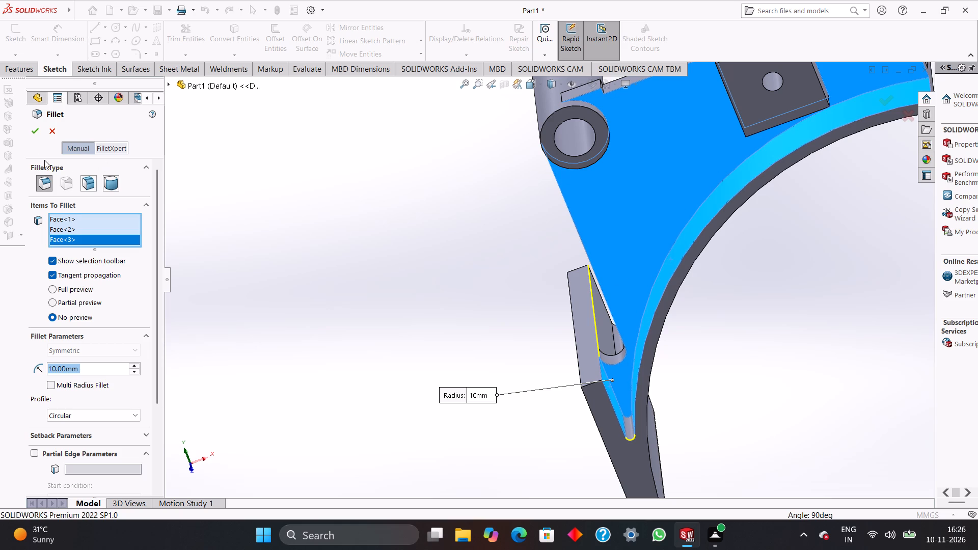
{"action": "left_click", "coordinate": [32, 134]}
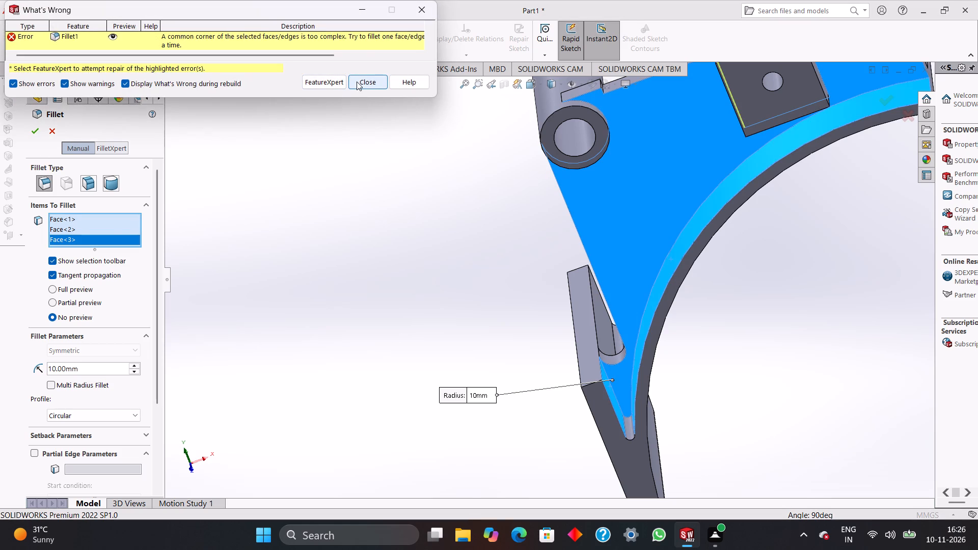
Attempt a FeatureXpert repair of the fillet and keep the partial results.
{"action": "left_click", "coordinate": [331, 81]}
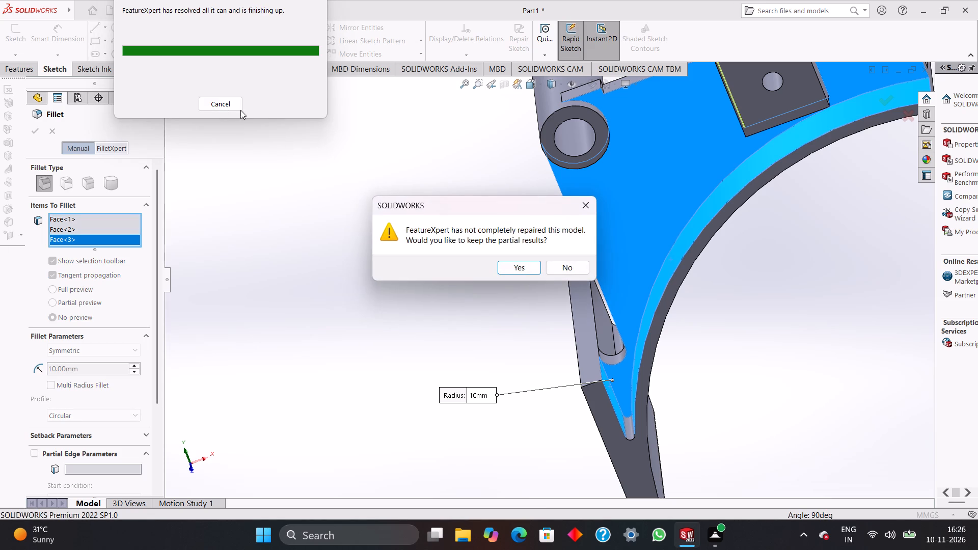
{"action": "left_click", "coordinate": [529, 267]}
{"action": "left_click", "coordinate": [519, 351]}
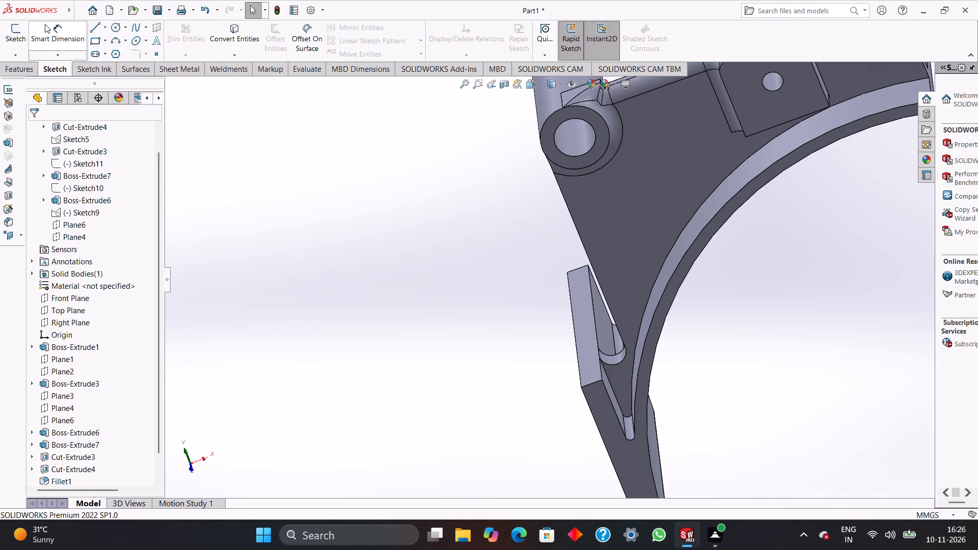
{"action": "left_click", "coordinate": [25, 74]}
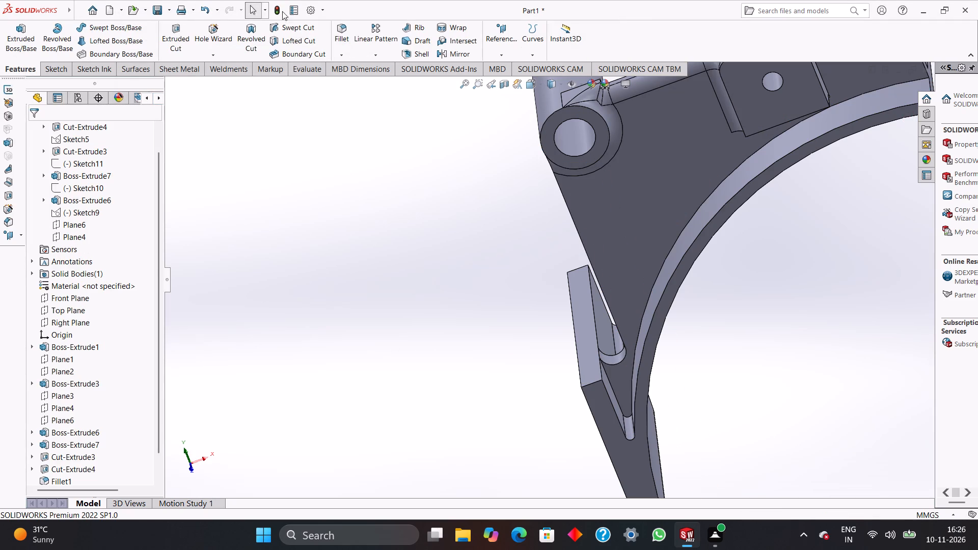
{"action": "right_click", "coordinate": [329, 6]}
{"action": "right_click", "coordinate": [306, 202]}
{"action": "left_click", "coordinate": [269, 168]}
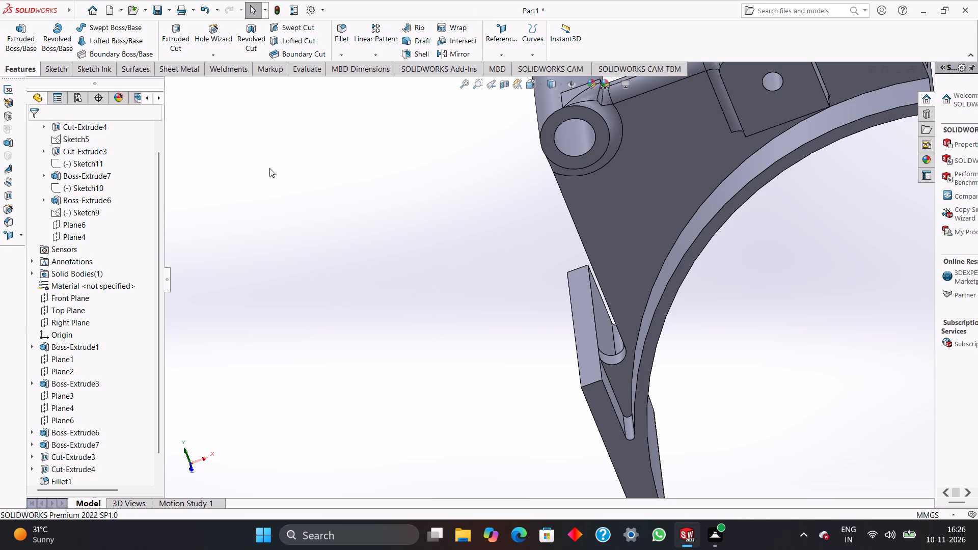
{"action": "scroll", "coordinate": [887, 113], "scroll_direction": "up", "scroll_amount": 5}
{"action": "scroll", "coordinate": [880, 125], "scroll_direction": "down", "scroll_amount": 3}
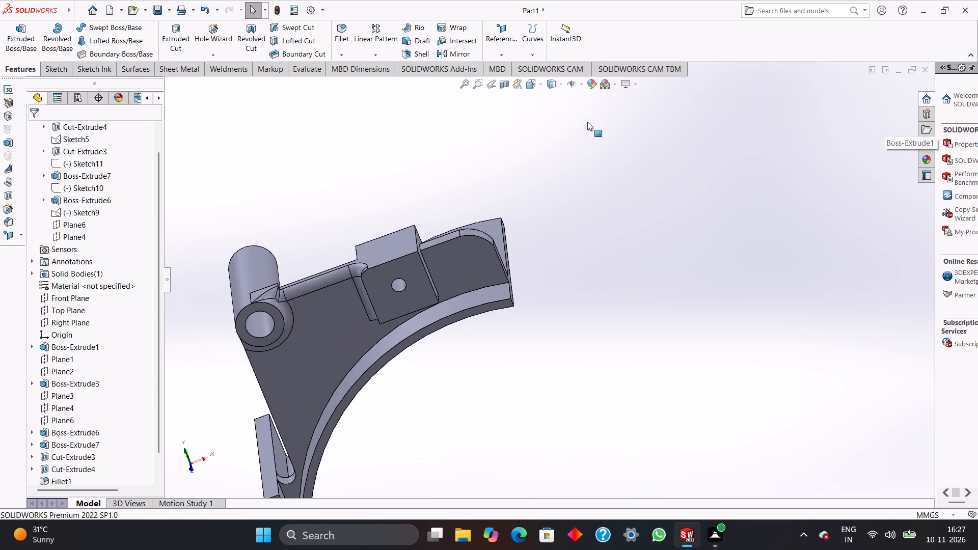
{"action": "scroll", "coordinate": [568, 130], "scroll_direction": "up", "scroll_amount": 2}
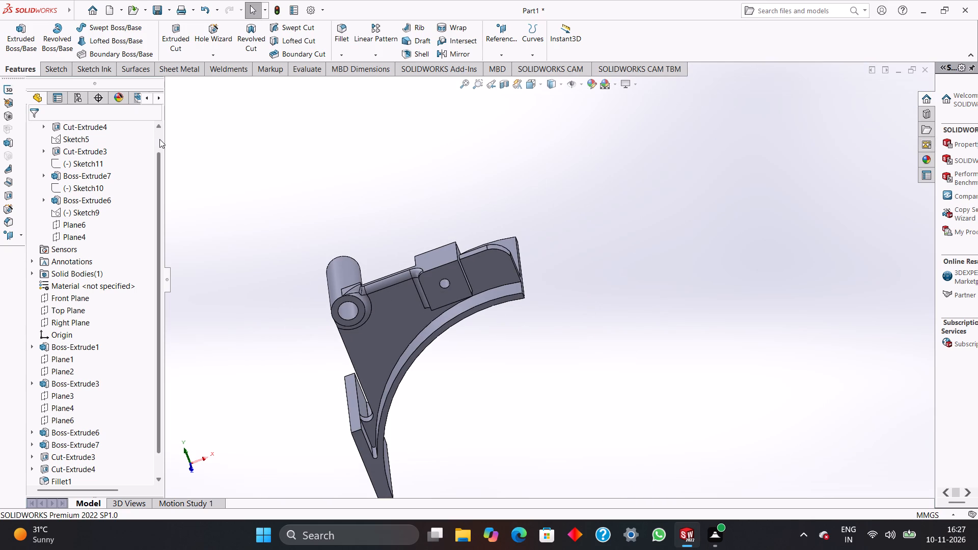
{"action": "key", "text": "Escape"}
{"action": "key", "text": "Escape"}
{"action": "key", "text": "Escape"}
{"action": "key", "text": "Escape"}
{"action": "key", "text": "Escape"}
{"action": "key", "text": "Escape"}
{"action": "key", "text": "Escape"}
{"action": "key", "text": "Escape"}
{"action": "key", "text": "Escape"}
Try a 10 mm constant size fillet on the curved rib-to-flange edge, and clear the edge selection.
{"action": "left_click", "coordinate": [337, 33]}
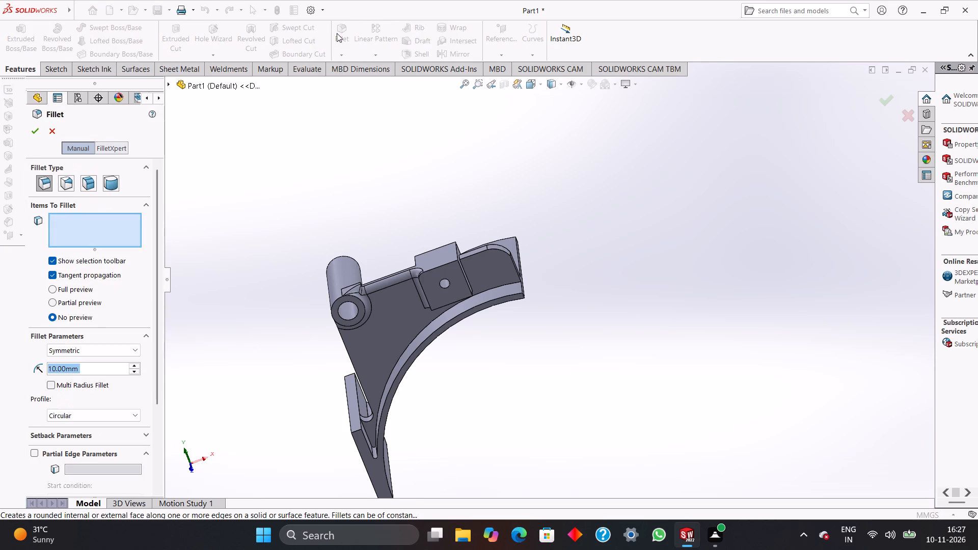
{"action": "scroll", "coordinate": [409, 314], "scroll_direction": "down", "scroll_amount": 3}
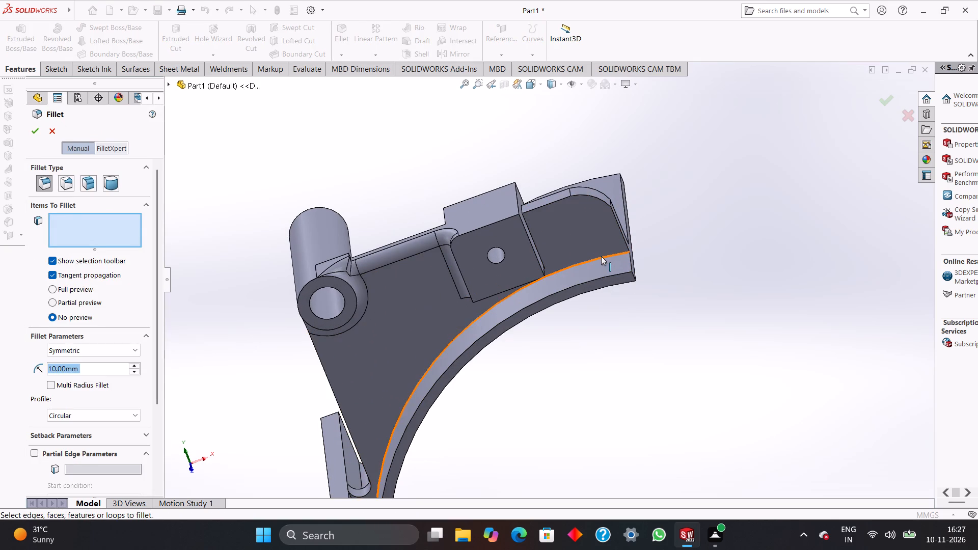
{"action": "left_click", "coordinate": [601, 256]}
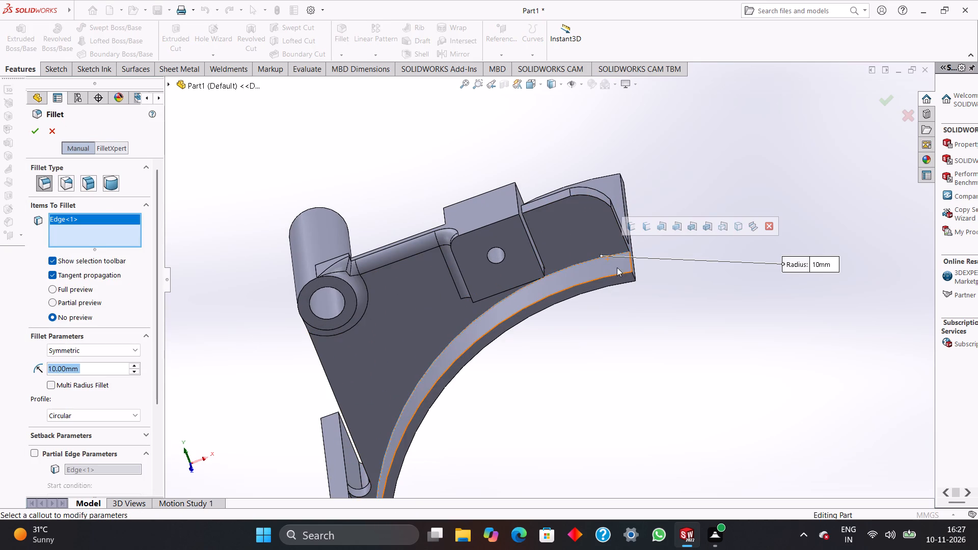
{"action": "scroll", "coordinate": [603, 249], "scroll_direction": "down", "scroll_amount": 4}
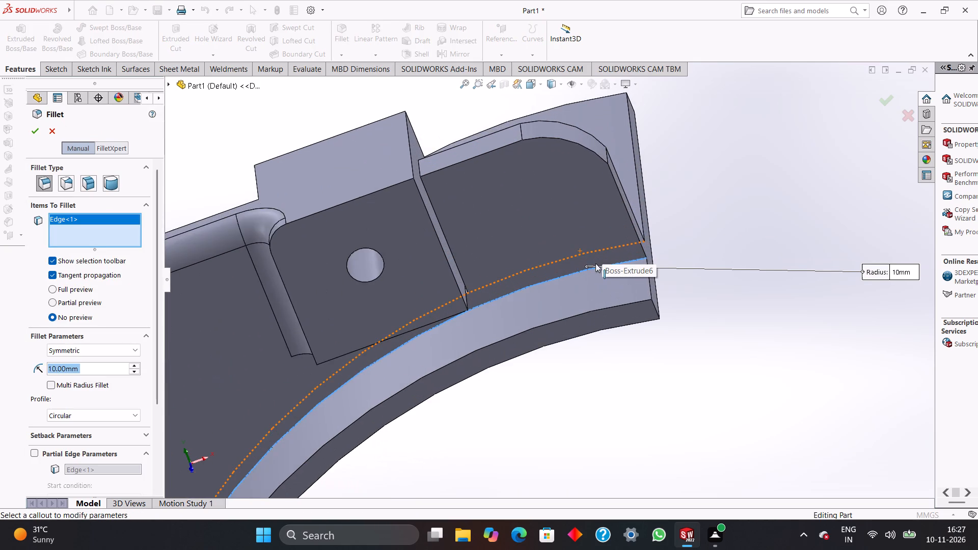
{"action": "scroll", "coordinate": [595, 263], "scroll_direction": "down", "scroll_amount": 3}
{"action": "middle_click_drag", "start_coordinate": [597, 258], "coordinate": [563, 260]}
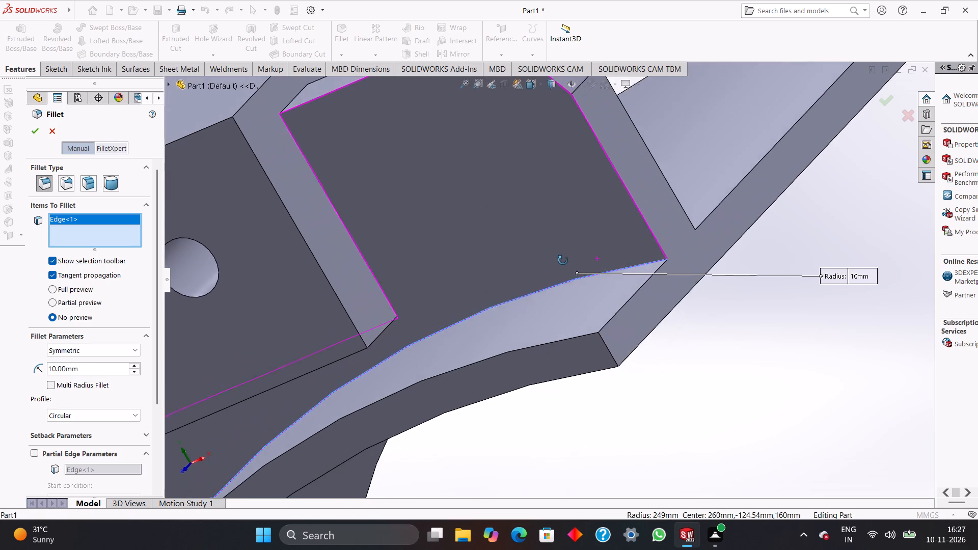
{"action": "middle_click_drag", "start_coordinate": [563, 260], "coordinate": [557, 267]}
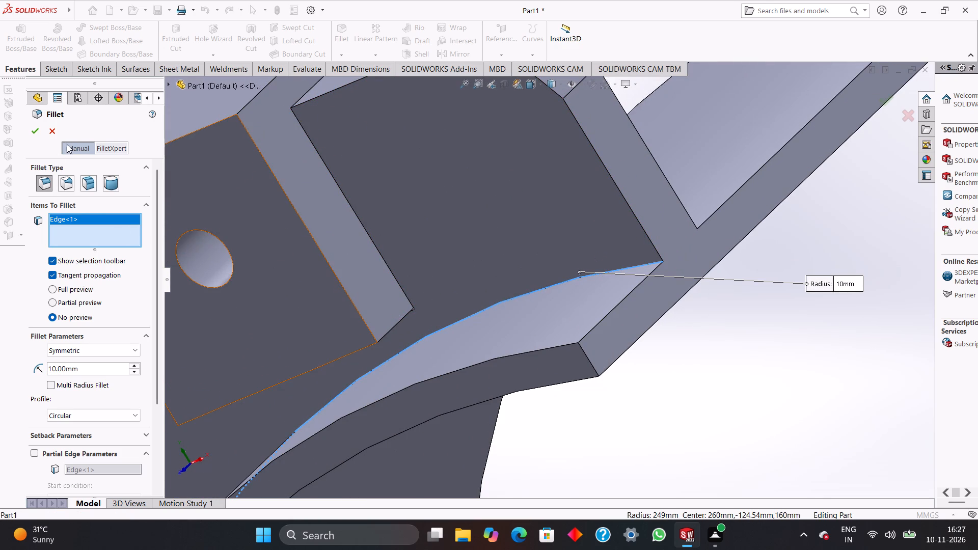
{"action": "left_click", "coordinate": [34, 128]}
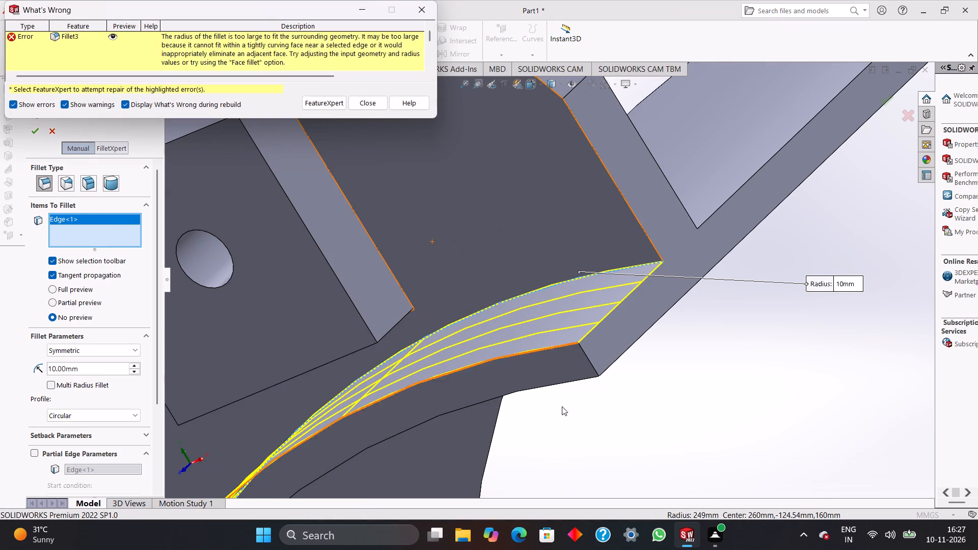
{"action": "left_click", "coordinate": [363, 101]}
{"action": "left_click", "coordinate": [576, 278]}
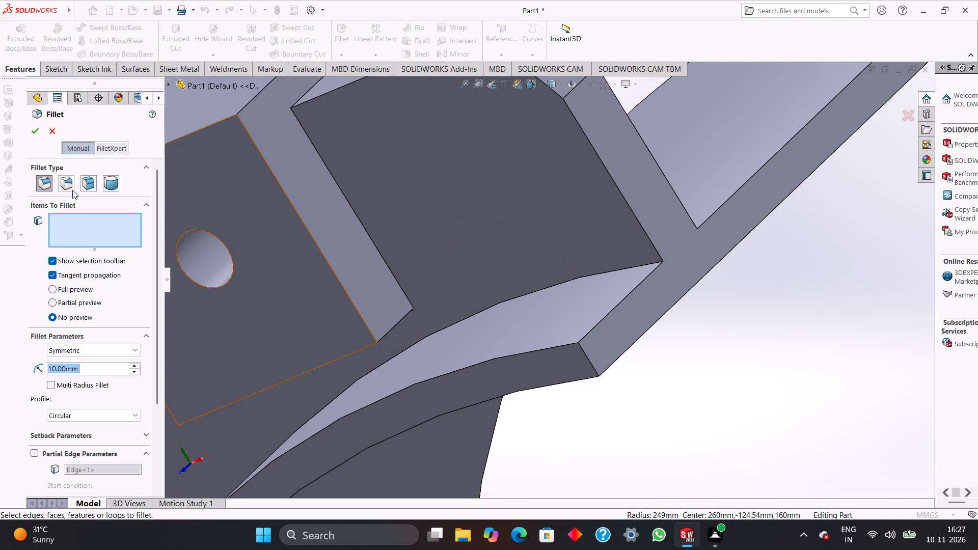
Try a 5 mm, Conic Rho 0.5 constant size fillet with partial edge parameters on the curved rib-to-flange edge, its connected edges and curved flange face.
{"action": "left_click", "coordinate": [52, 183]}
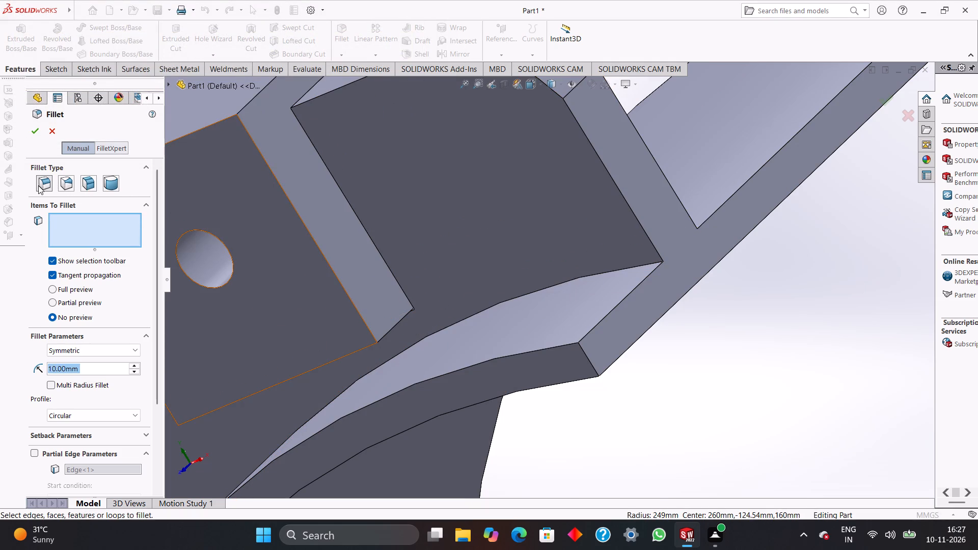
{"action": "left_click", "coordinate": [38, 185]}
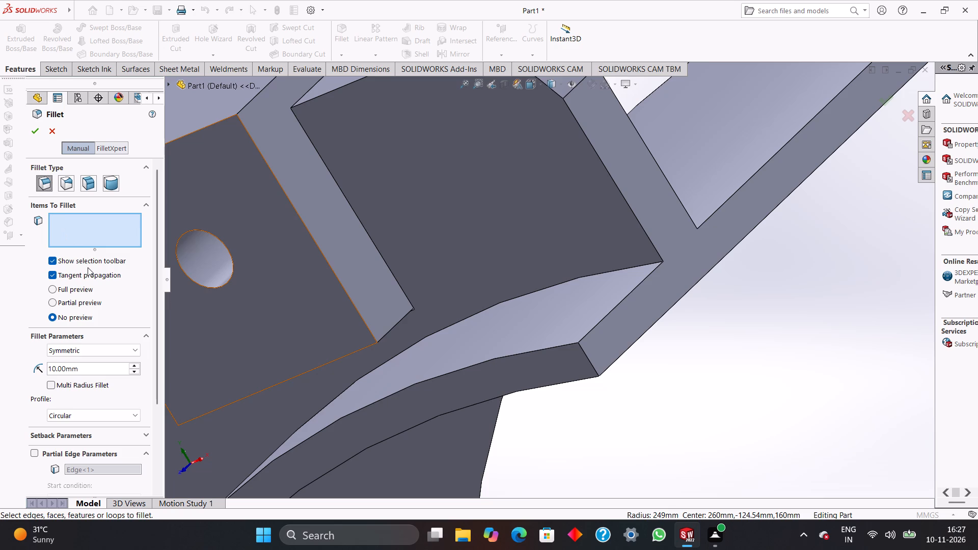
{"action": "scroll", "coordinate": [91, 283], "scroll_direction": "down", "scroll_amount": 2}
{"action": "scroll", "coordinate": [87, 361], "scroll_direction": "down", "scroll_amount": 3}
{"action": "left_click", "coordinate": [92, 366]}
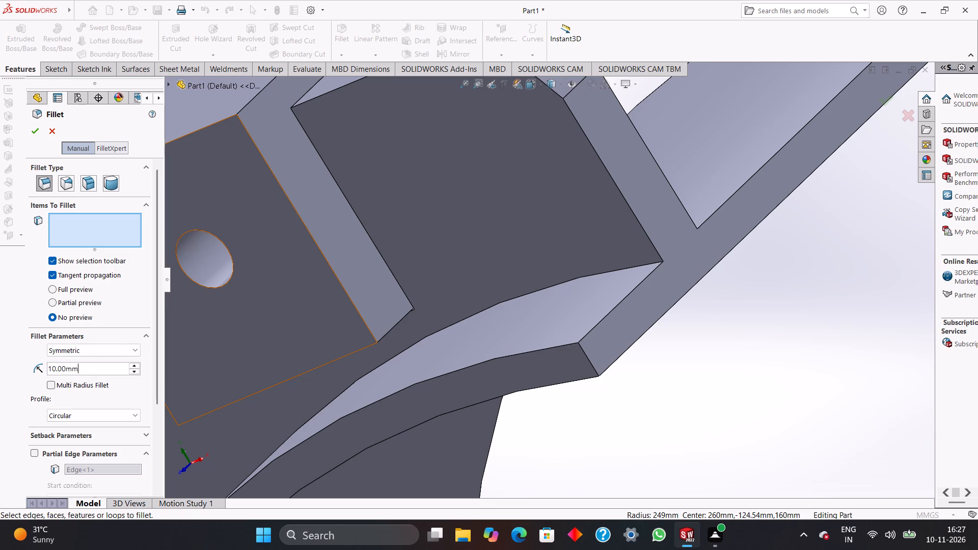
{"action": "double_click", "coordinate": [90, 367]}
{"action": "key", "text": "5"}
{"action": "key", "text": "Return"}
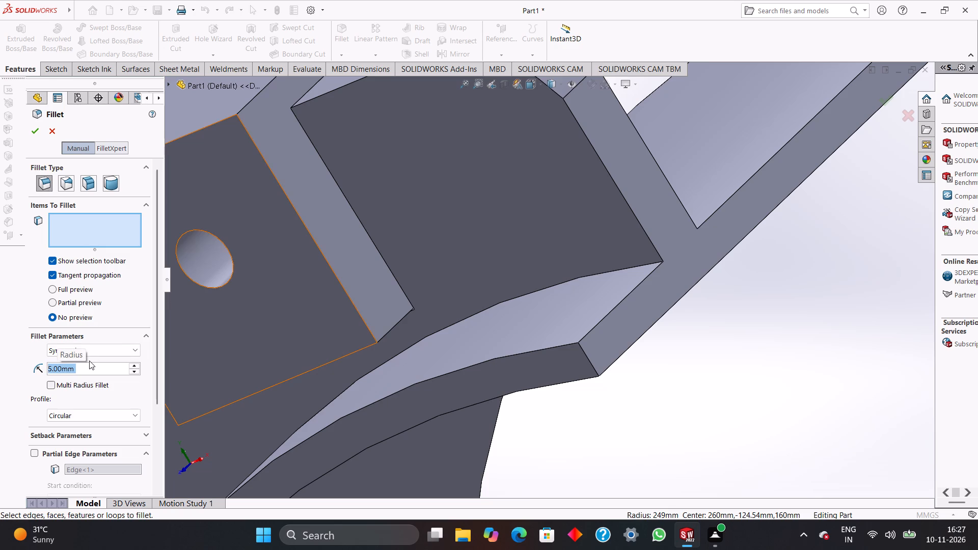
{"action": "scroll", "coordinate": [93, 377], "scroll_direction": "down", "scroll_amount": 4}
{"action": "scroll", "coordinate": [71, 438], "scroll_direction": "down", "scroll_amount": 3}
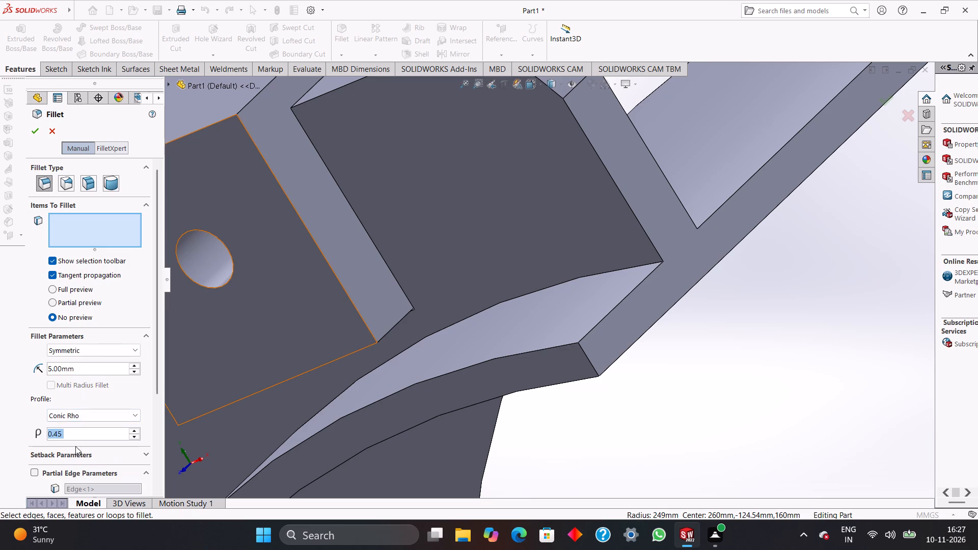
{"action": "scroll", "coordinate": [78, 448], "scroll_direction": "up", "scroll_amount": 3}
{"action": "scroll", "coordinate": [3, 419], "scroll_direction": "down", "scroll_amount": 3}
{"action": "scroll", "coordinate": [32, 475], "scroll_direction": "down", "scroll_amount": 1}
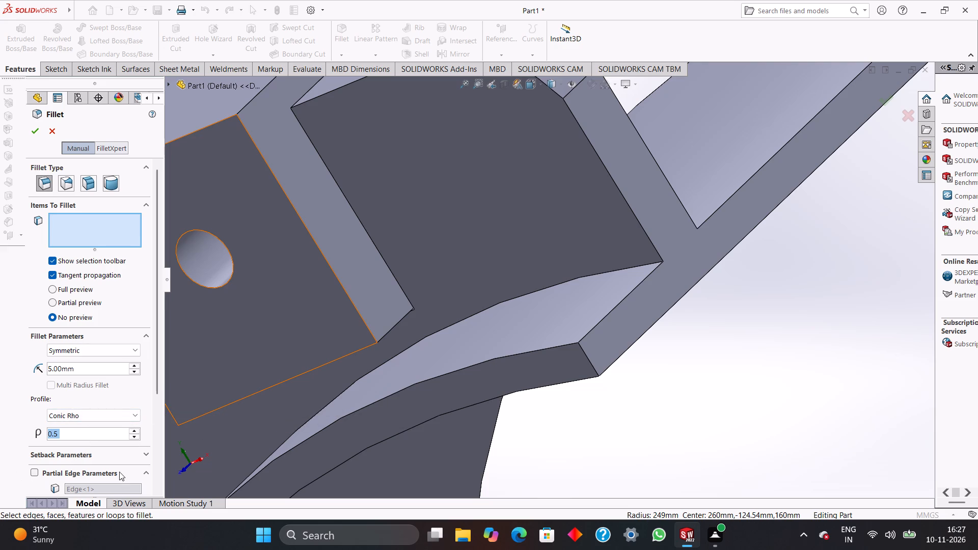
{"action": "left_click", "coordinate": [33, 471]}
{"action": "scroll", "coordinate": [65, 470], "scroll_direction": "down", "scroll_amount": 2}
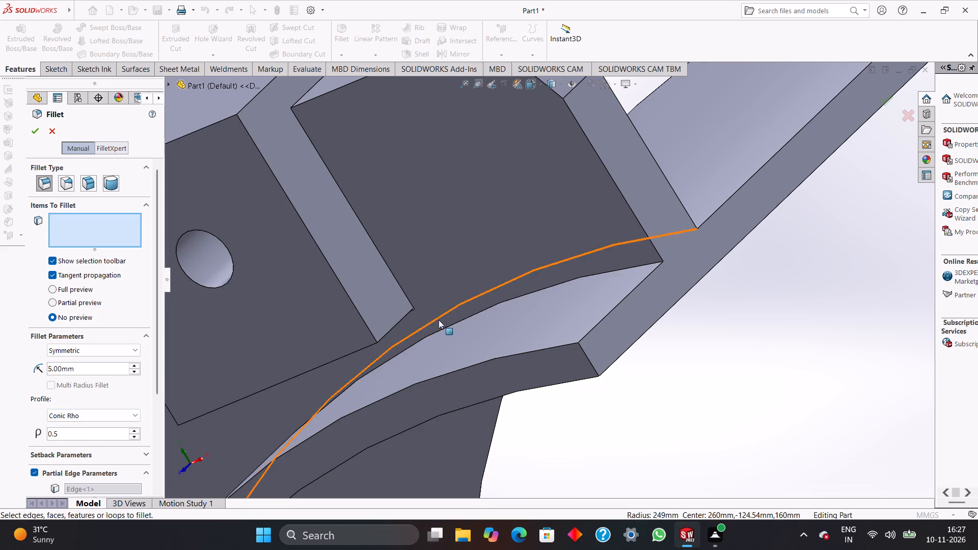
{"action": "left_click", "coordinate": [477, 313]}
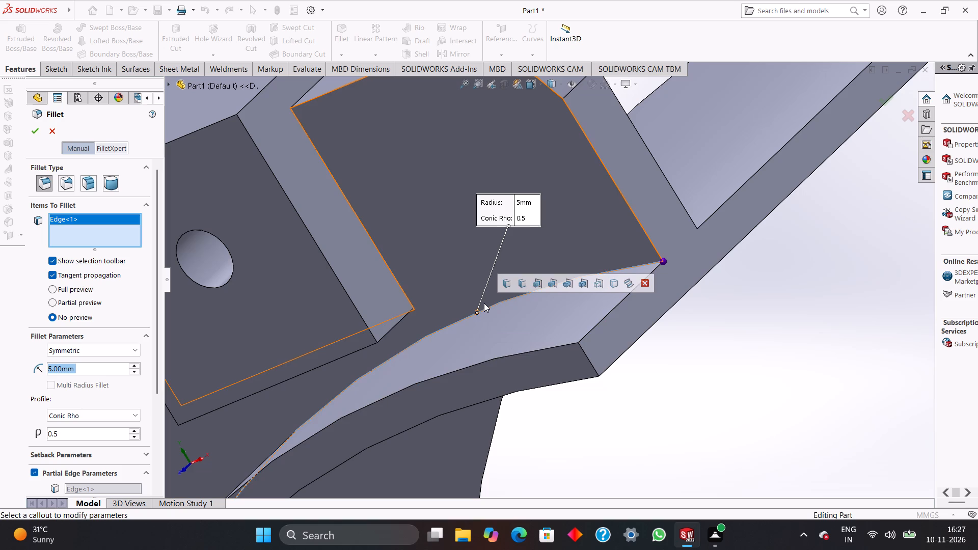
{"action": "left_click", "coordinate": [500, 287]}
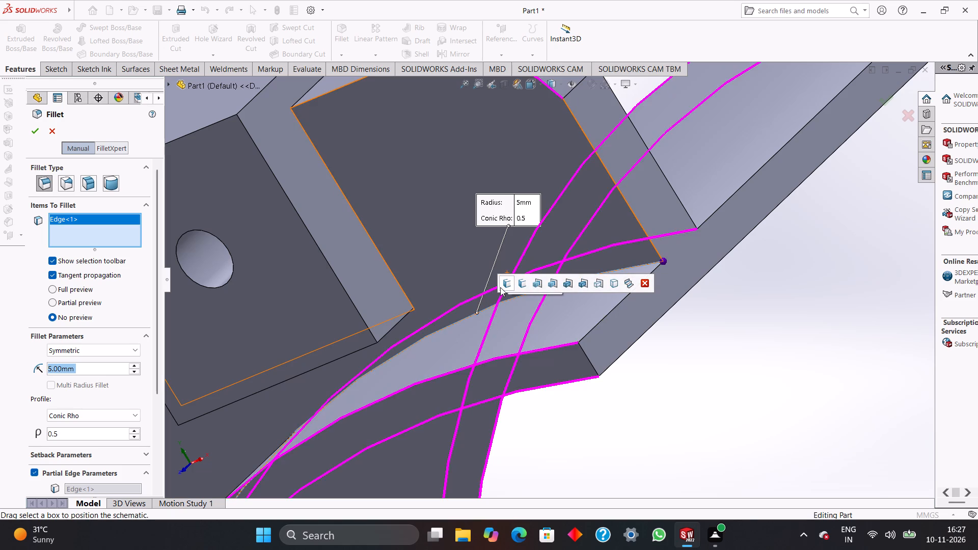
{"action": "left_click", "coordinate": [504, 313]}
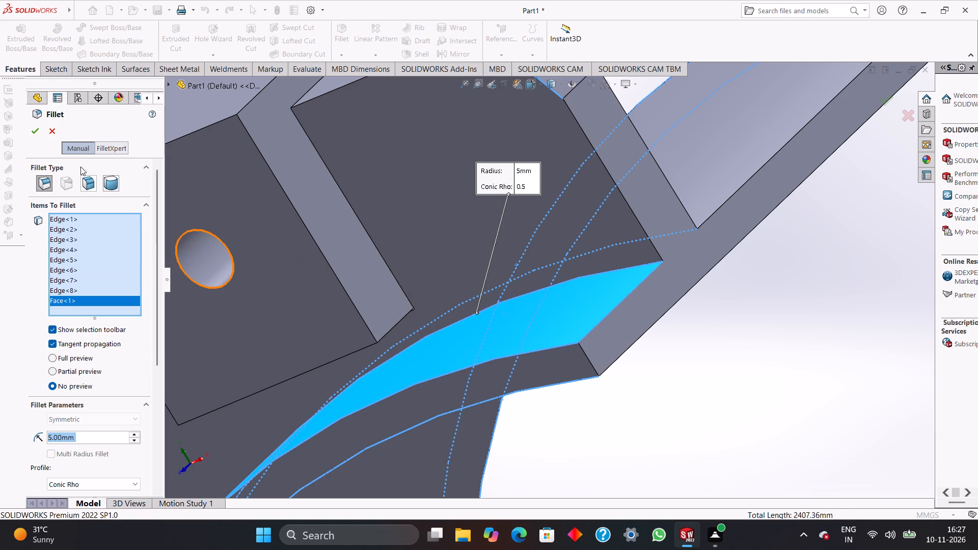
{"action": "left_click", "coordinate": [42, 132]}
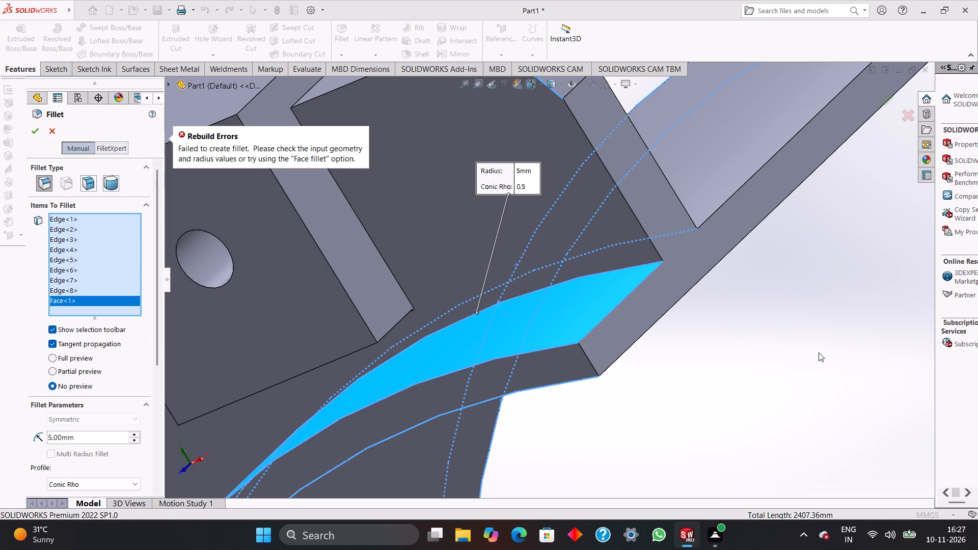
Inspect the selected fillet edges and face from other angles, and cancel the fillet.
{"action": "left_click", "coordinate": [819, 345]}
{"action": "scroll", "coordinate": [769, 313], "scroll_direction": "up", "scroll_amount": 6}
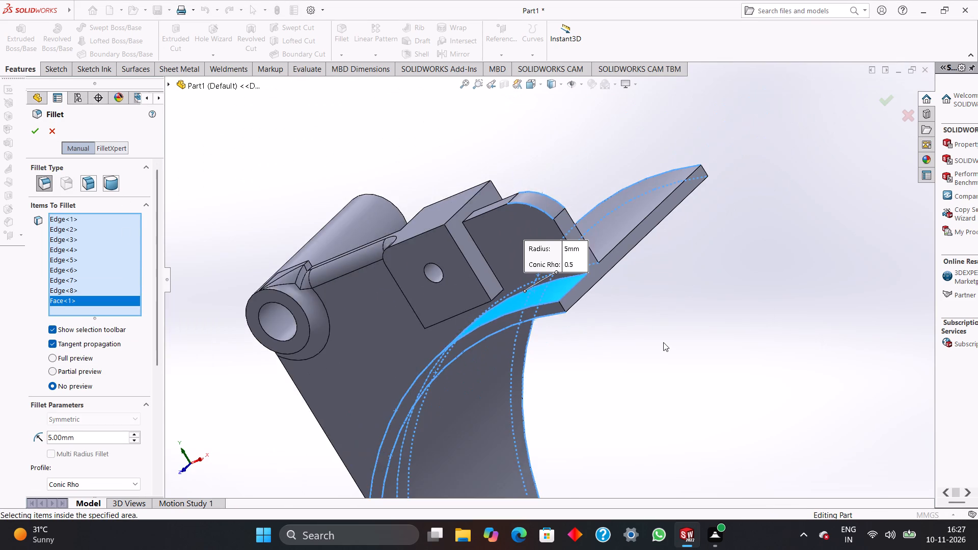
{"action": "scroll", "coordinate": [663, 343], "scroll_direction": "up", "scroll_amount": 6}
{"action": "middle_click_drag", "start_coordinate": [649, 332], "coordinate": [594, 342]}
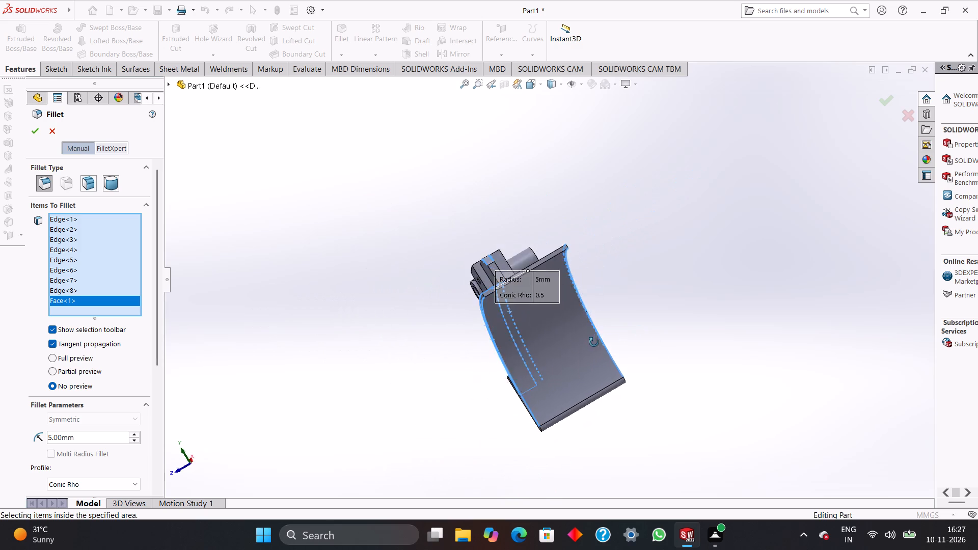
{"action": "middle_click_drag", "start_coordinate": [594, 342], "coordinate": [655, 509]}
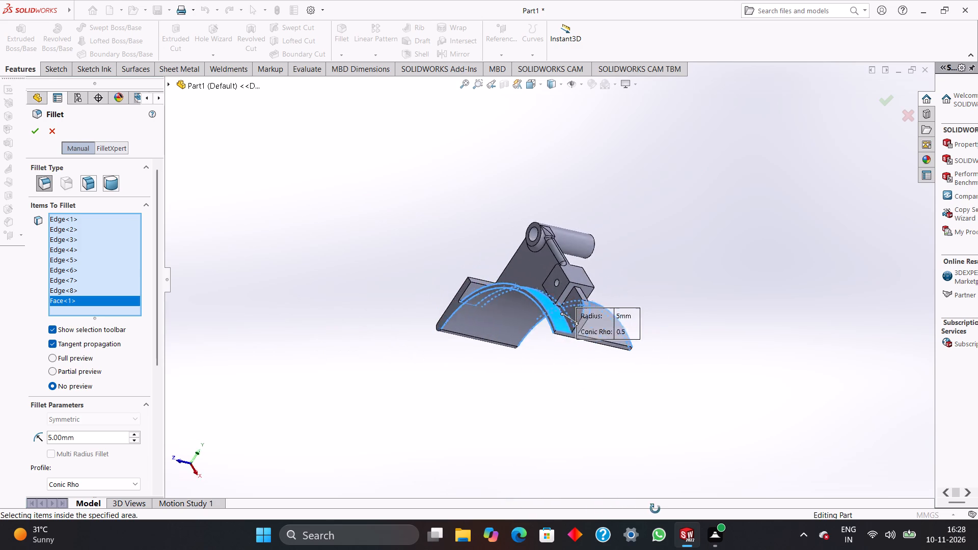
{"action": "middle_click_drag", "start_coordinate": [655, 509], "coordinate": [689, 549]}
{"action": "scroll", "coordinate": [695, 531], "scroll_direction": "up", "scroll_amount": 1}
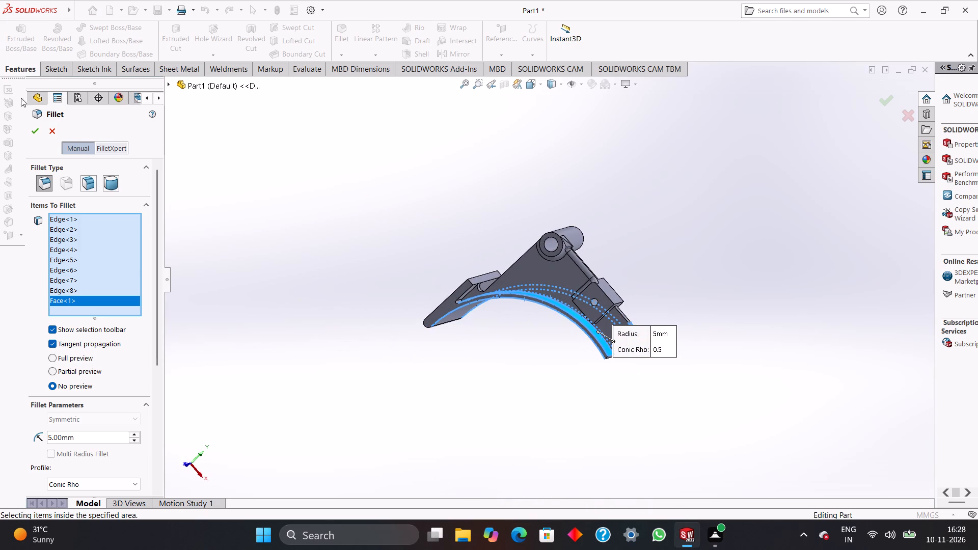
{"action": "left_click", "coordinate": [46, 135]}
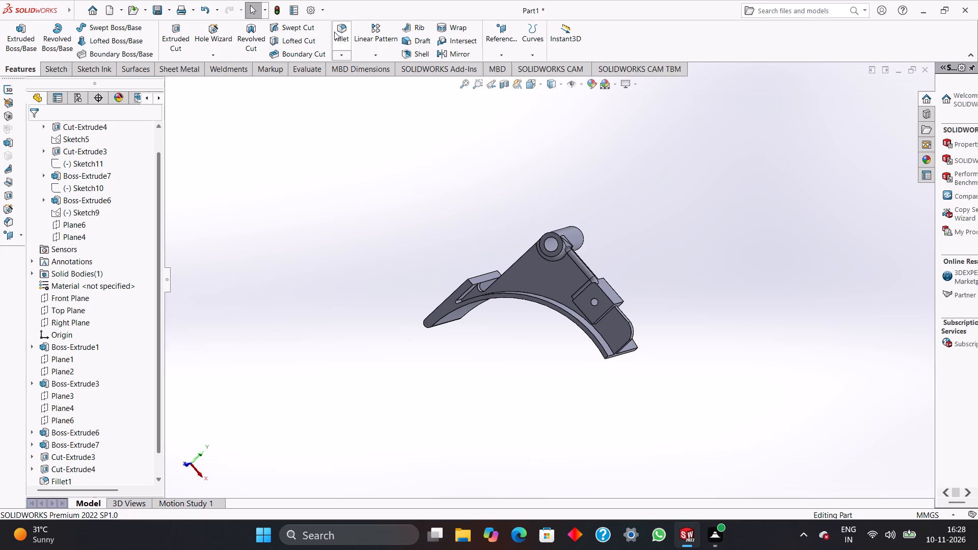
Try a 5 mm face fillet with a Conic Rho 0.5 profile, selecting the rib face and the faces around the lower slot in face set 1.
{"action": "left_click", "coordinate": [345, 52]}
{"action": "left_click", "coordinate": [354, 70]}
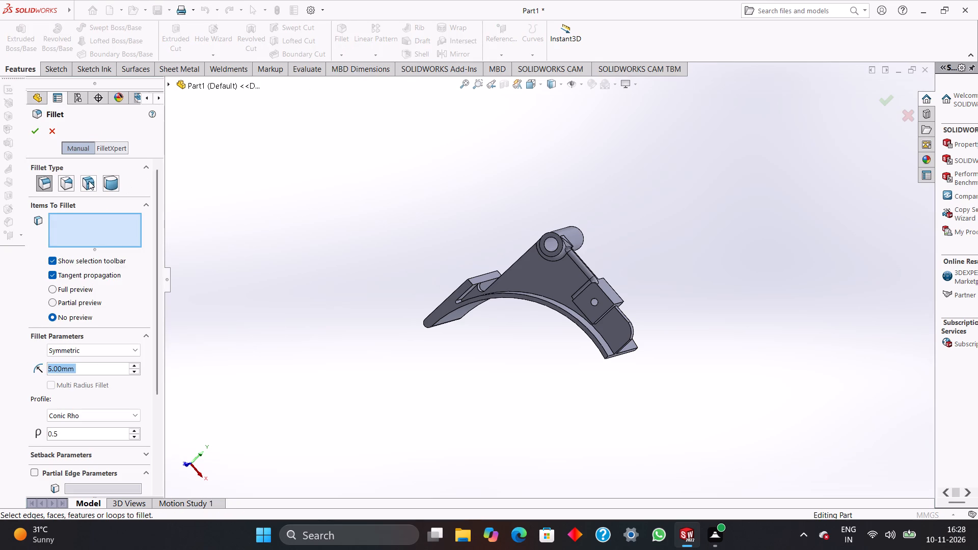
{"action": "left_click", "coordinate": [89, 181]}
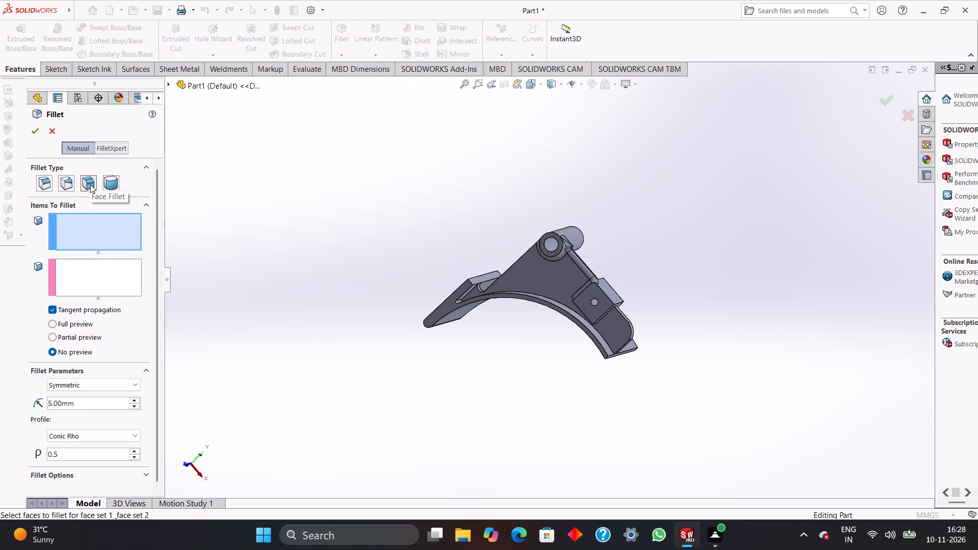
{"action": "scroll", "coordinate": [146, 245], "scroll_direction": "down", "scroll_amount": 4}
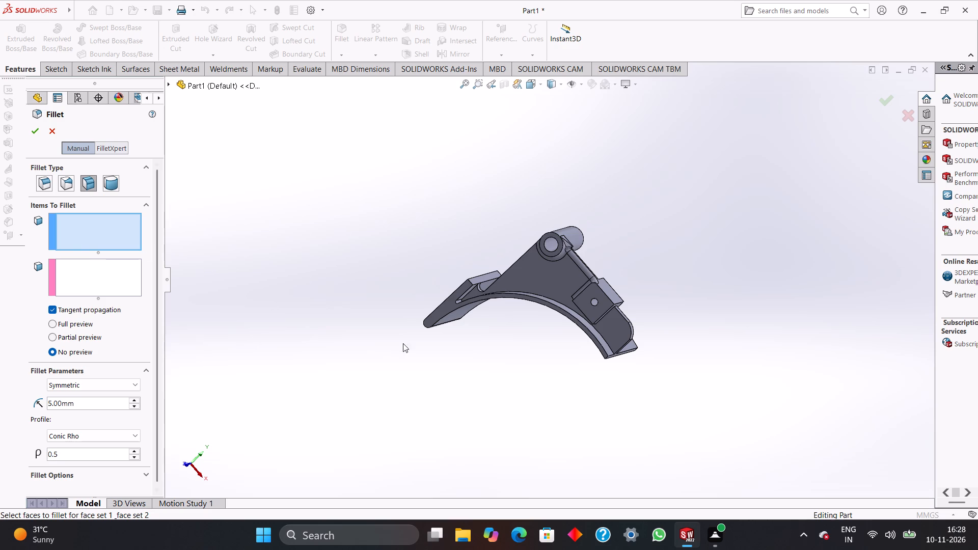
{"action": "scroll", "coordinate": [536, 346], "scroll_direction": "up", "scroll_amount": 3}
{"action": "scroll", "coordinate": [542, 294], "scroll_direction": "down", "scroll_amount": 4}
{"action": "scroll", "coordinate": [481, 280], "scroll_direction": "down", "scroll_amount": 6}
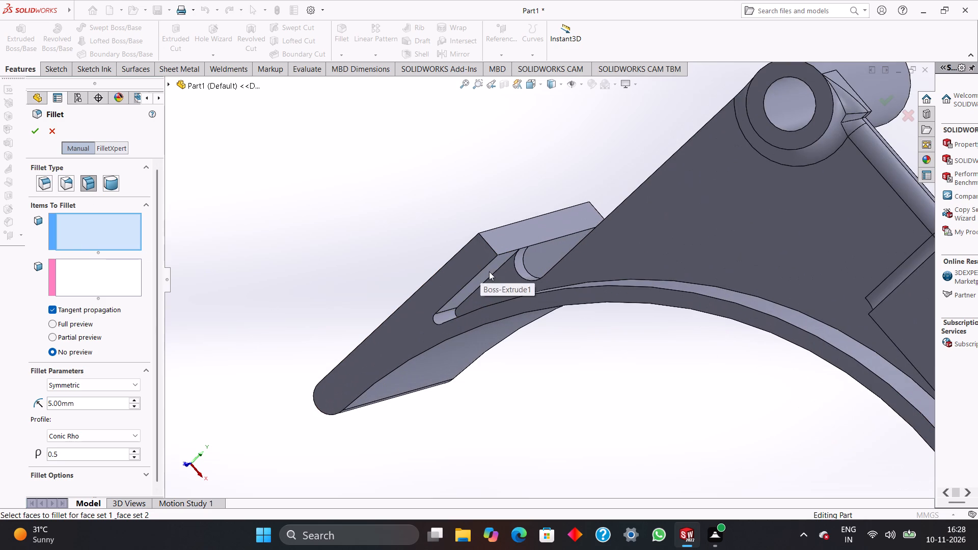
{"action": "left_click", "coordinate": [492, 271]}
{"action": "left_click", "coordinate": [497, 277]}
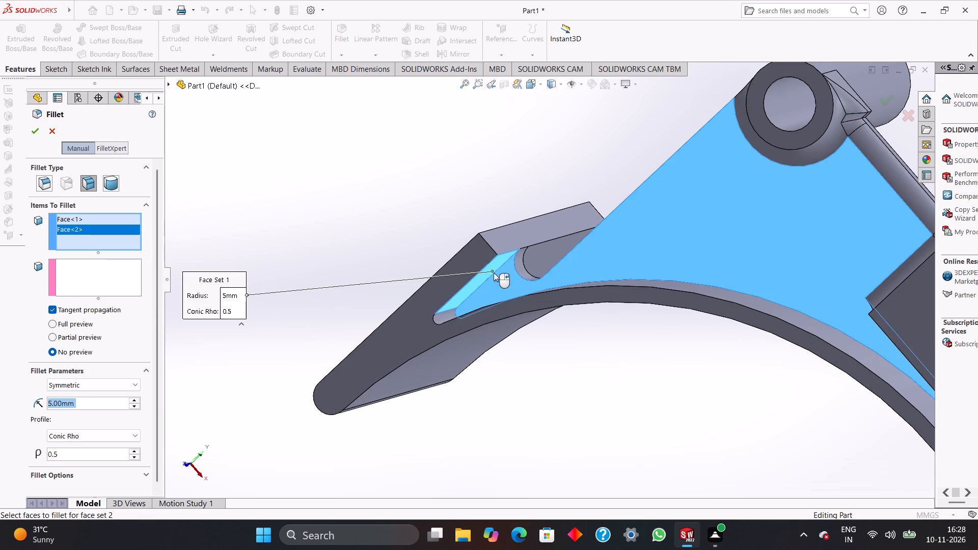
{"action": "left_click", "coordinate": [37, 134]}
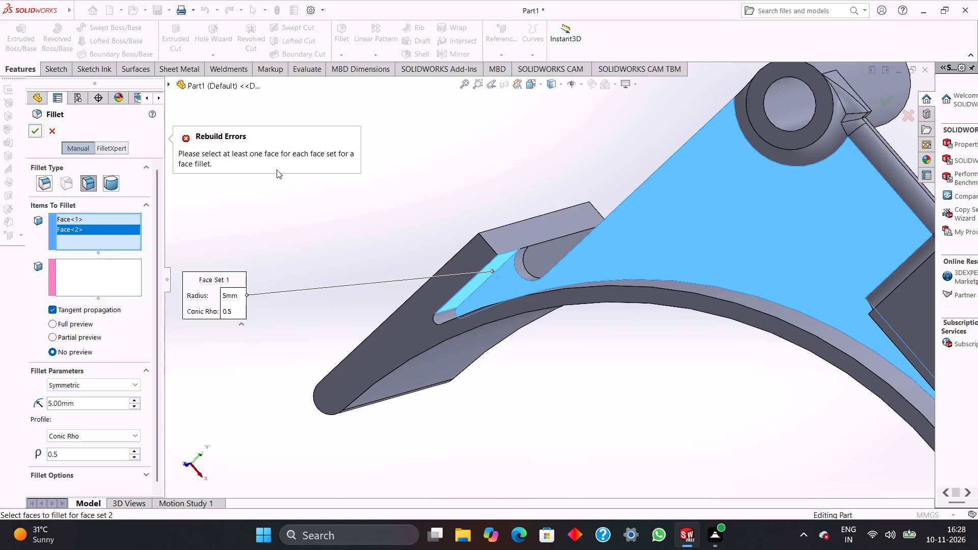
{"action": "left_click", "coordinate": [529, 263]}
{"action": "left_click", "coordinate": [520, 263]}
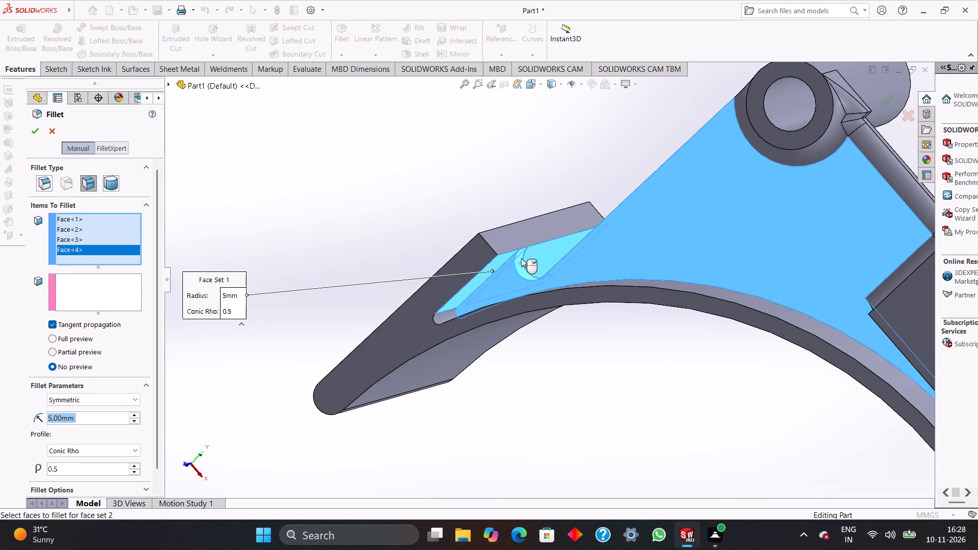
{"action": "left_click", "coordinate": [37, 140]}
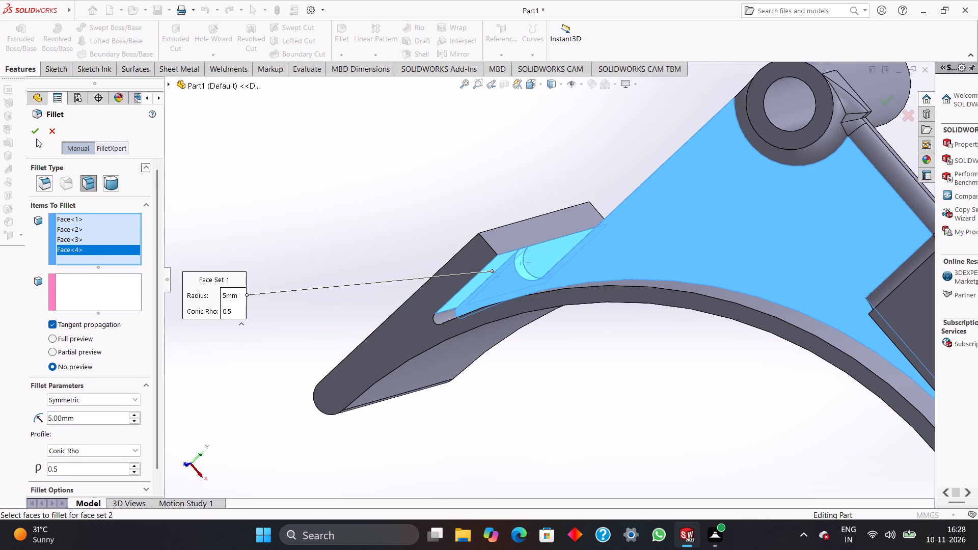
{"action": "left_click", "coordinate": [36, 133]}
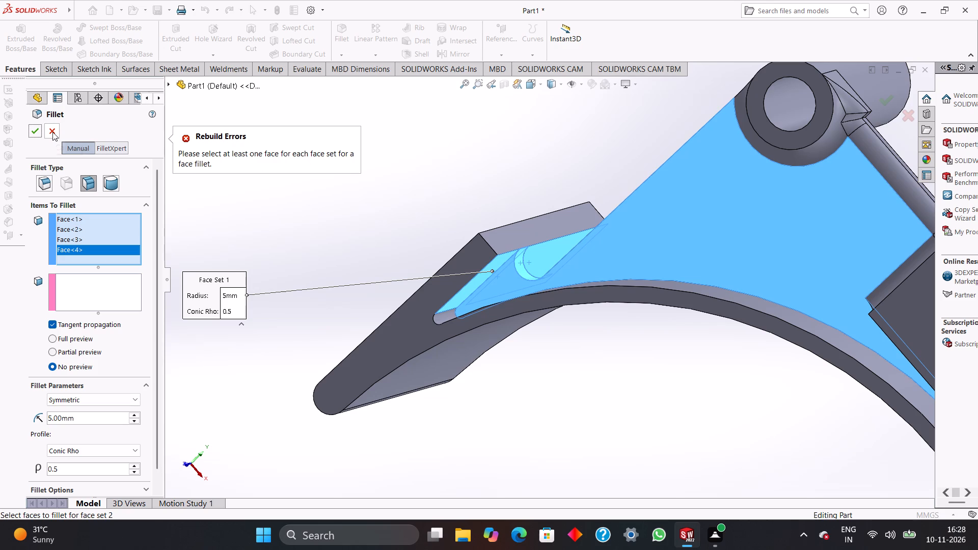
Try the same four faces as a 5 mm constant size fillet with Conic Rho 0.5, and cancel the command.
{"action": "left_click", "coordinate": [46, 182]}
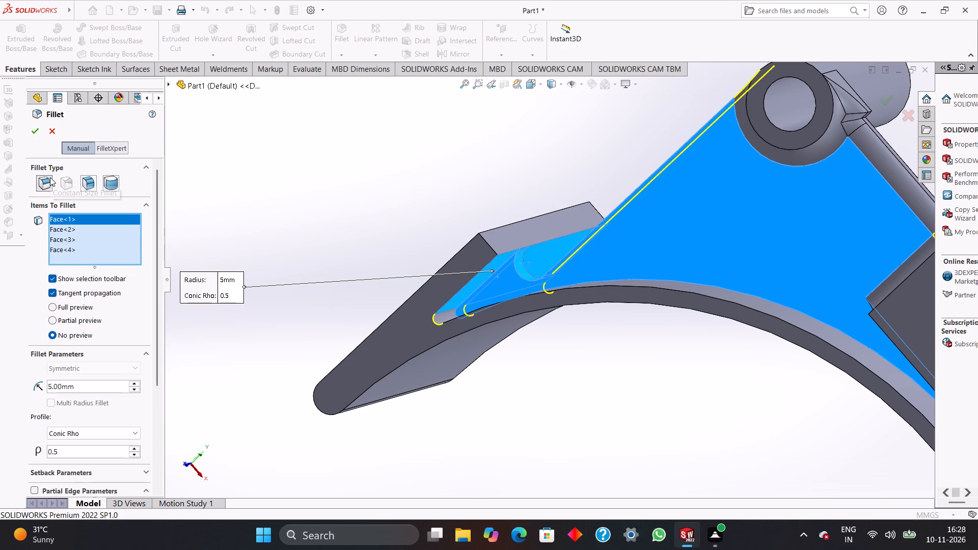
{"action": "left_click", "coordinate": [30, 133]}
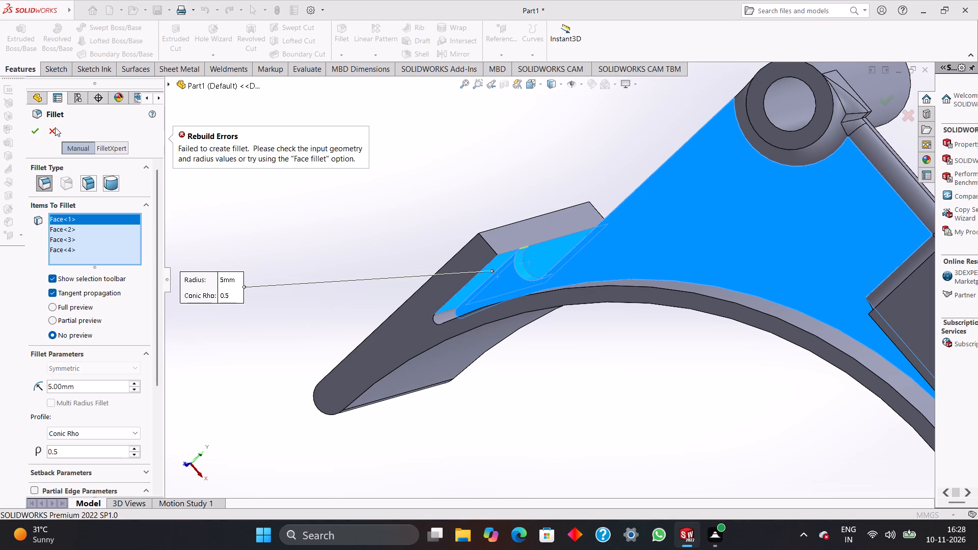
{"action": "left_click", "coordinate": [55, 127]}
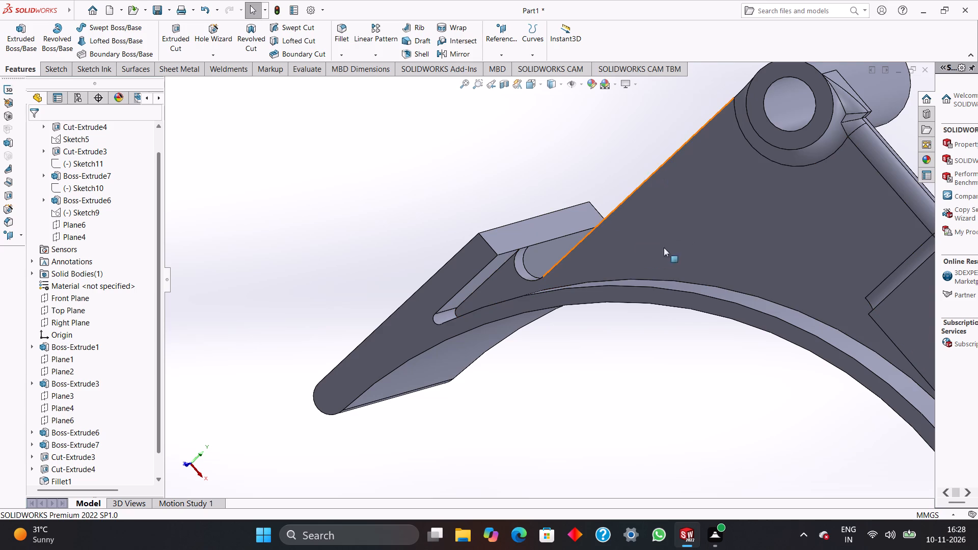
Examine the slot and rib-to-flange area, and highlight Fillet1 from the feature tree to check which geometry it covers.
{"action": "scroll", "coordinate": [610, 292], "scroll_direction": "down", "scroll_amount": 5}
{"action": "scroll", "coordinate": [693, 300], "scroll_direction": "up", "scroll_amount": 3}
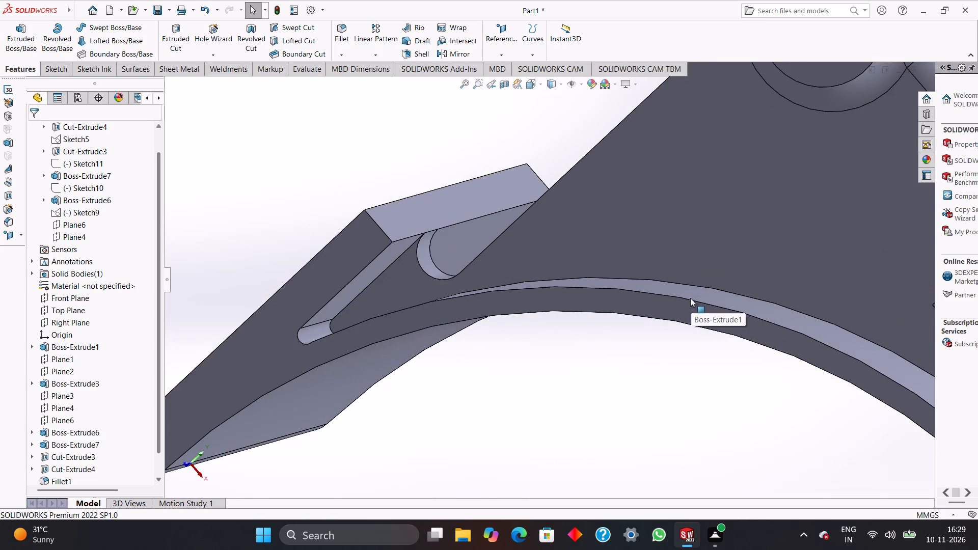
{"action": "scroll", "coordinate": [690, 298], "scroll_direction": "up", "scroll_amount": 2}
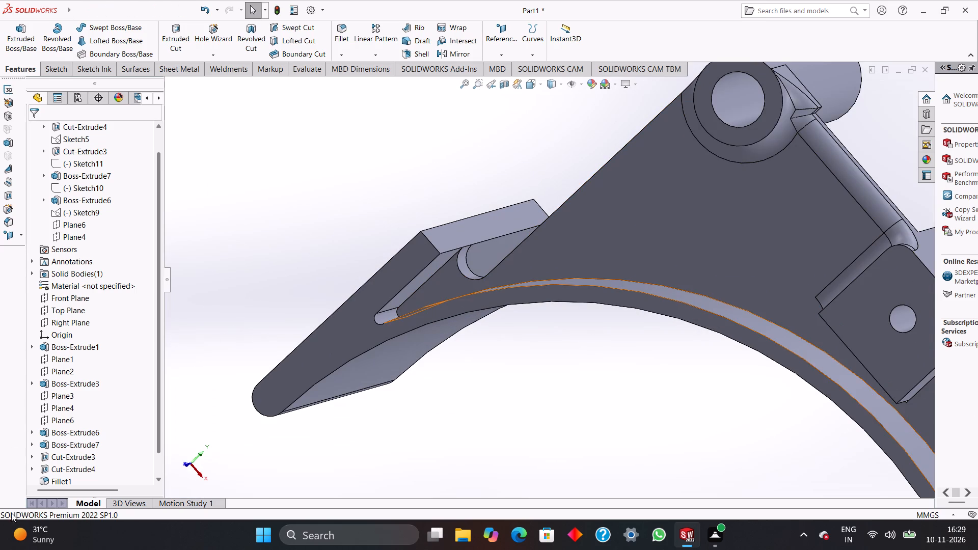
{"action": "scroll", "coordinate": [78, 455], "scroll_direction": "down", "scroll_amount": 3}
{"action": "left_click", "coordinate": [59, 454]}
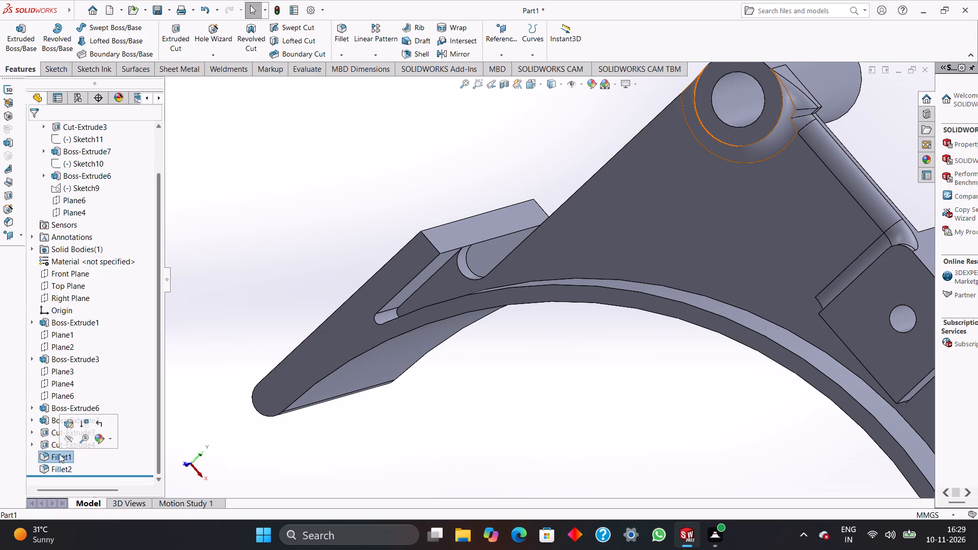
{"action": "left_click", "coordinate": [214, 437]}
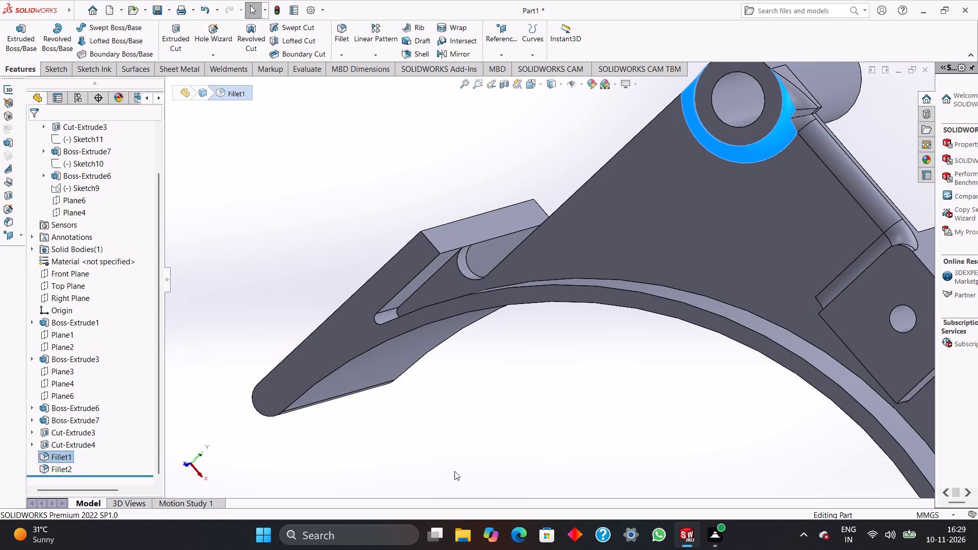
{"action": "scroll", "coordinate": [808, 229], "scroll_direction": "up", "scroll_amount": 2}
{"action": "scroll", "coordinate": [816, 290], "scroll_direction": "down", "scroll_amount": 2}
{"action": "scroll", "coordinate": [810, 300], "scroll_direction": "up", "scroll_amount": 1}
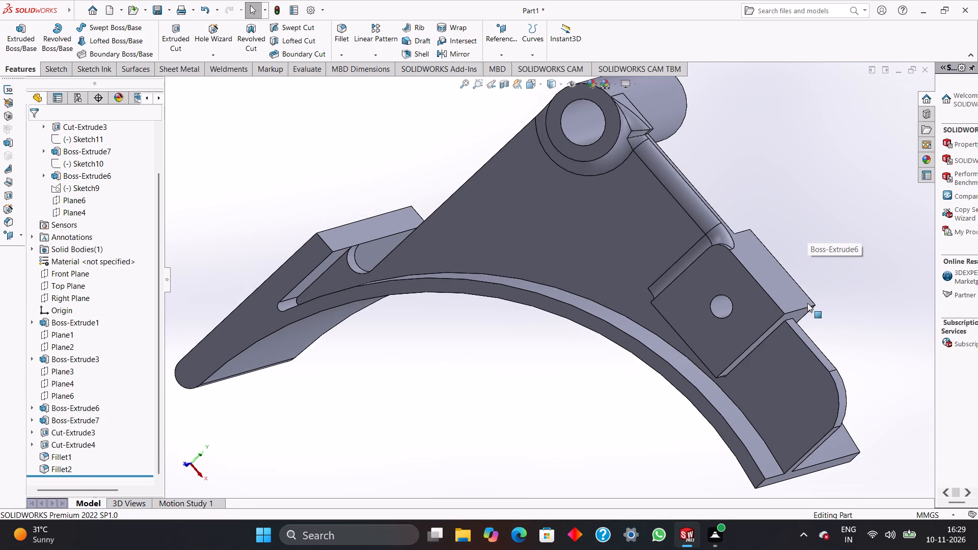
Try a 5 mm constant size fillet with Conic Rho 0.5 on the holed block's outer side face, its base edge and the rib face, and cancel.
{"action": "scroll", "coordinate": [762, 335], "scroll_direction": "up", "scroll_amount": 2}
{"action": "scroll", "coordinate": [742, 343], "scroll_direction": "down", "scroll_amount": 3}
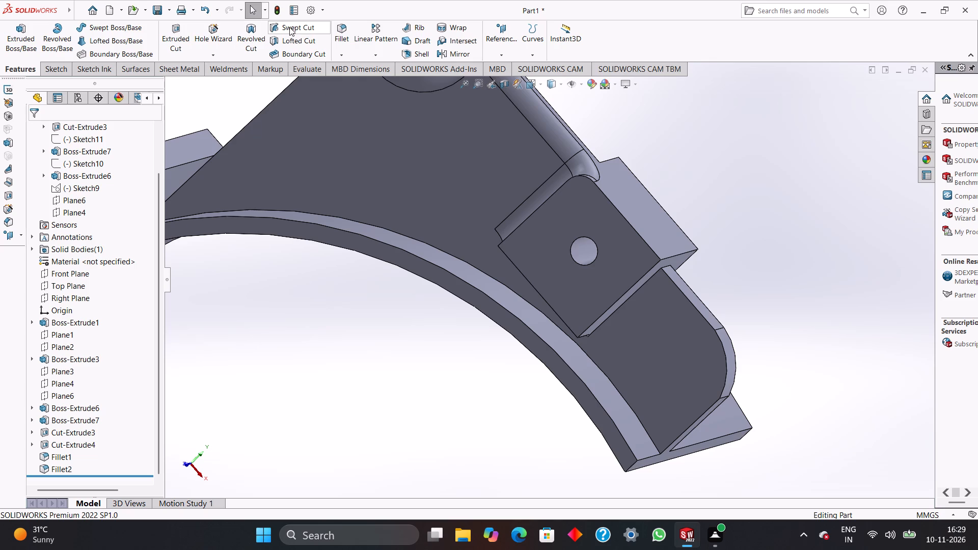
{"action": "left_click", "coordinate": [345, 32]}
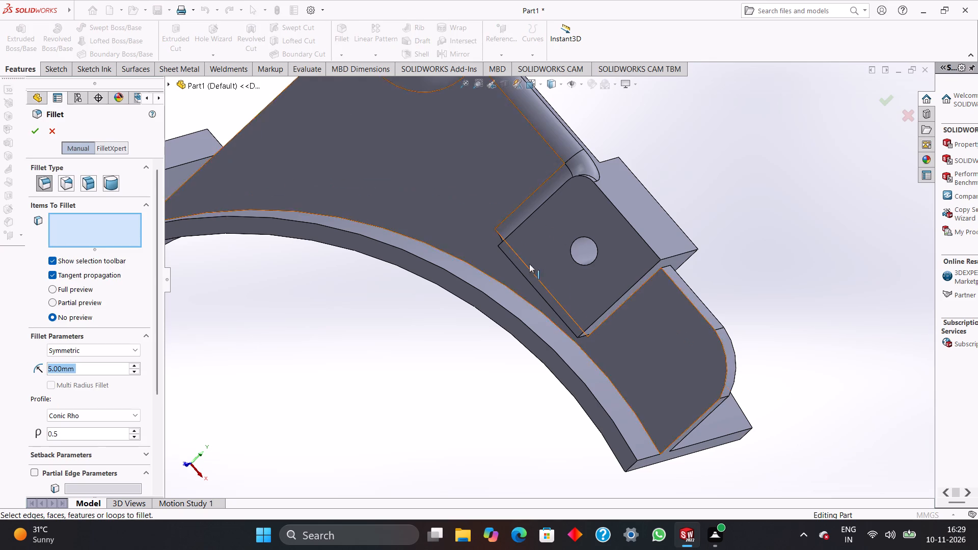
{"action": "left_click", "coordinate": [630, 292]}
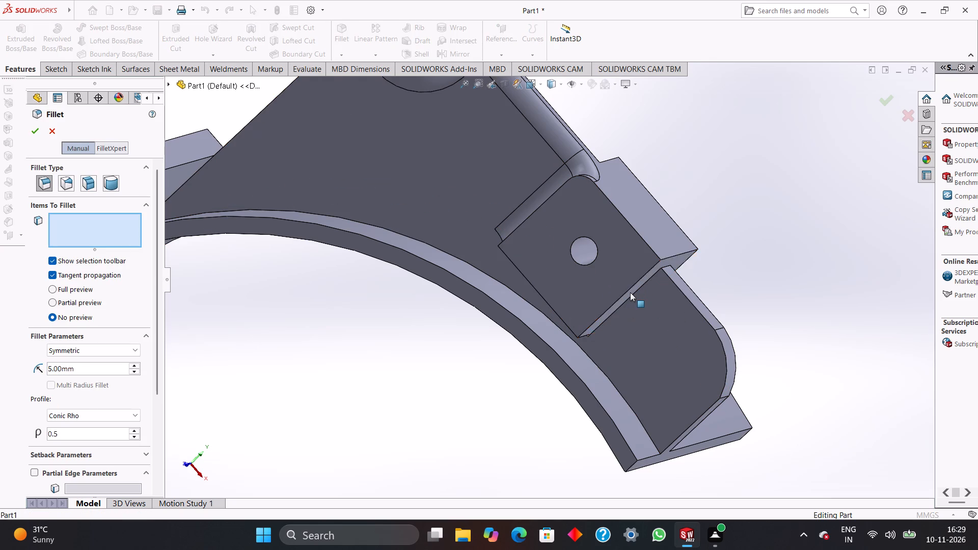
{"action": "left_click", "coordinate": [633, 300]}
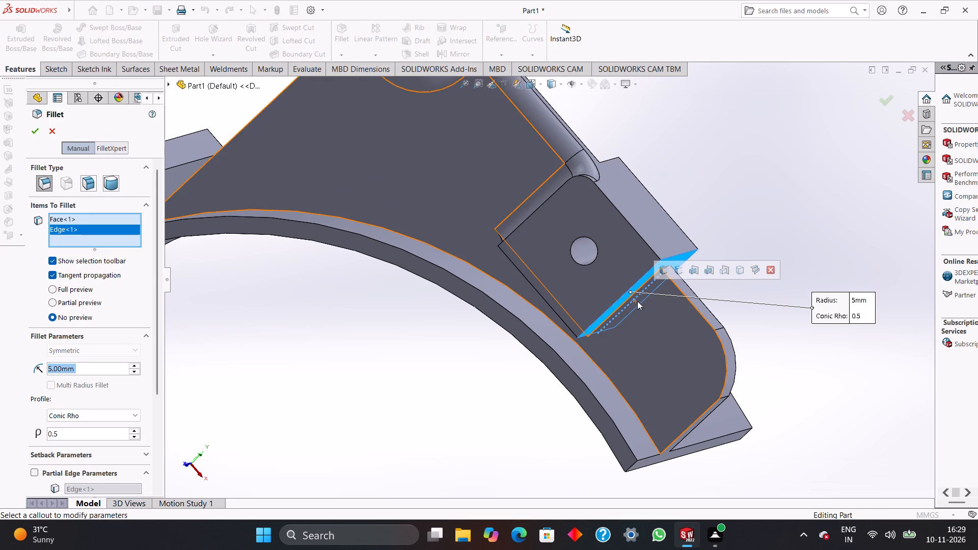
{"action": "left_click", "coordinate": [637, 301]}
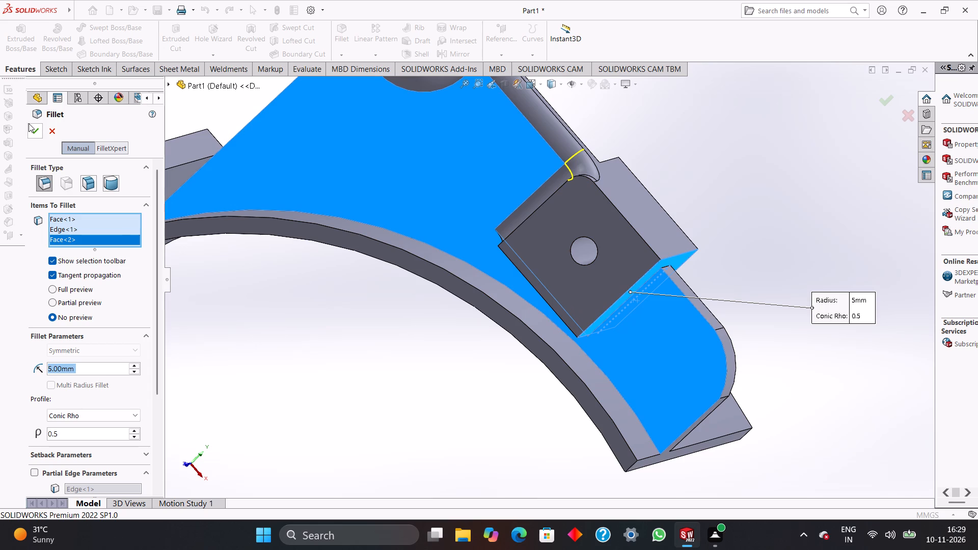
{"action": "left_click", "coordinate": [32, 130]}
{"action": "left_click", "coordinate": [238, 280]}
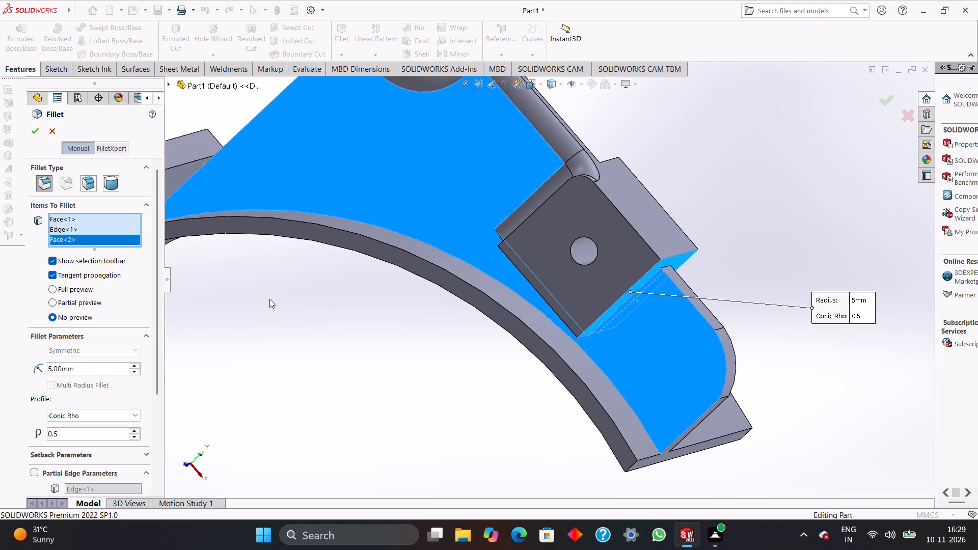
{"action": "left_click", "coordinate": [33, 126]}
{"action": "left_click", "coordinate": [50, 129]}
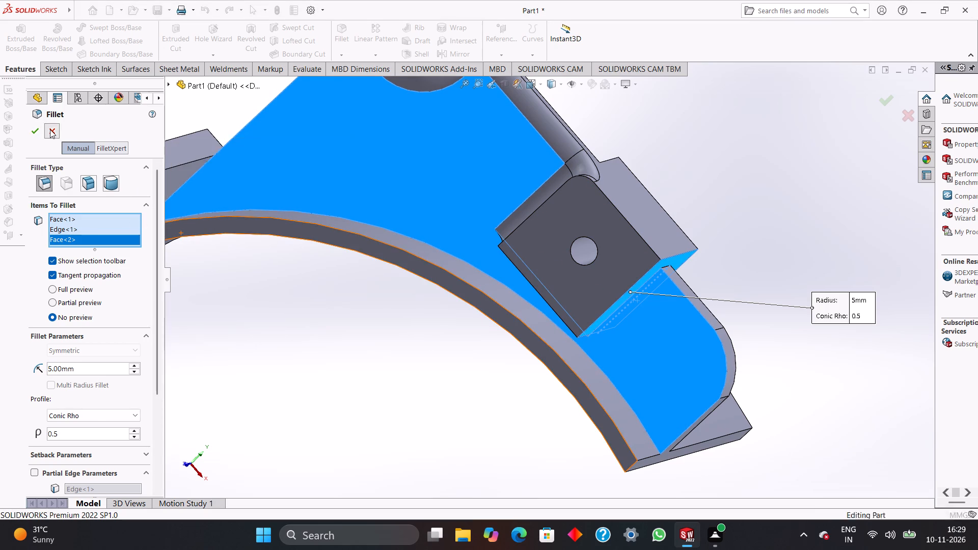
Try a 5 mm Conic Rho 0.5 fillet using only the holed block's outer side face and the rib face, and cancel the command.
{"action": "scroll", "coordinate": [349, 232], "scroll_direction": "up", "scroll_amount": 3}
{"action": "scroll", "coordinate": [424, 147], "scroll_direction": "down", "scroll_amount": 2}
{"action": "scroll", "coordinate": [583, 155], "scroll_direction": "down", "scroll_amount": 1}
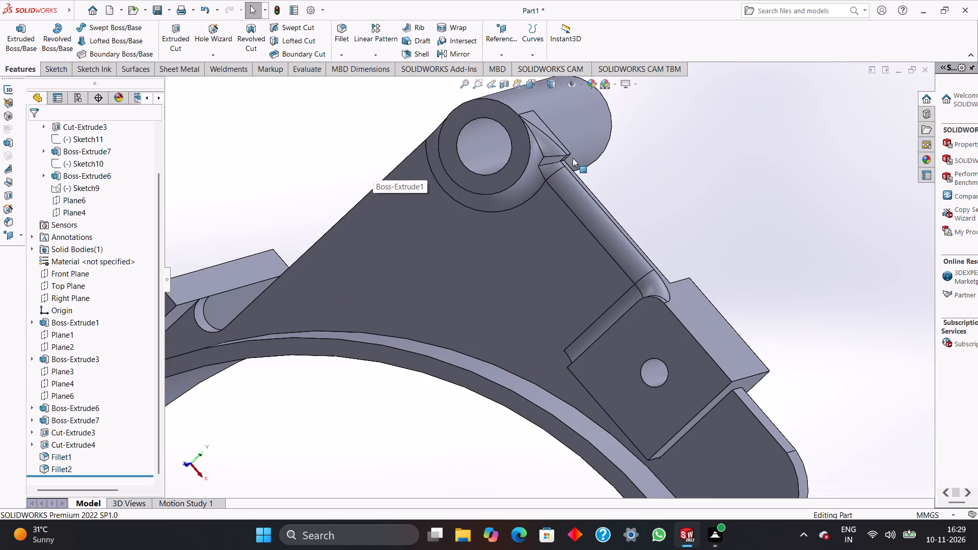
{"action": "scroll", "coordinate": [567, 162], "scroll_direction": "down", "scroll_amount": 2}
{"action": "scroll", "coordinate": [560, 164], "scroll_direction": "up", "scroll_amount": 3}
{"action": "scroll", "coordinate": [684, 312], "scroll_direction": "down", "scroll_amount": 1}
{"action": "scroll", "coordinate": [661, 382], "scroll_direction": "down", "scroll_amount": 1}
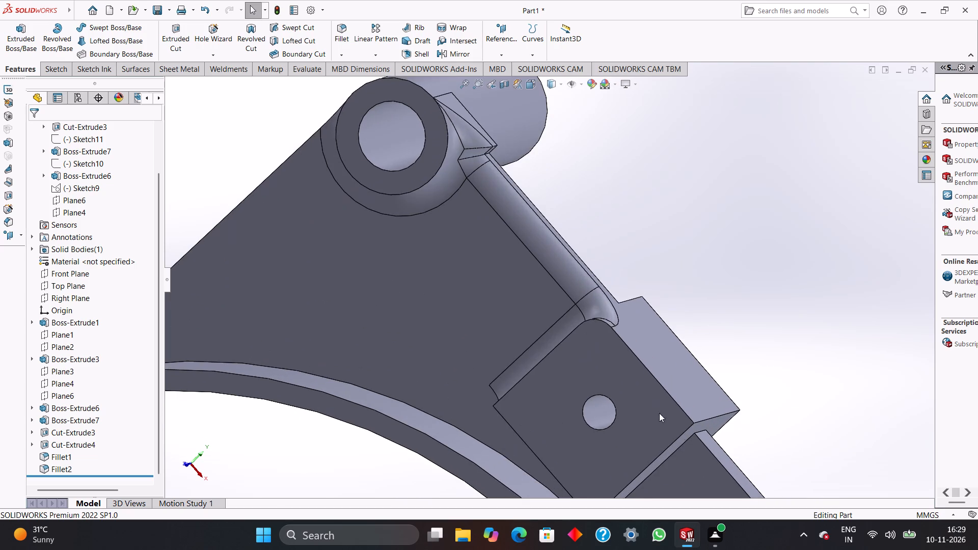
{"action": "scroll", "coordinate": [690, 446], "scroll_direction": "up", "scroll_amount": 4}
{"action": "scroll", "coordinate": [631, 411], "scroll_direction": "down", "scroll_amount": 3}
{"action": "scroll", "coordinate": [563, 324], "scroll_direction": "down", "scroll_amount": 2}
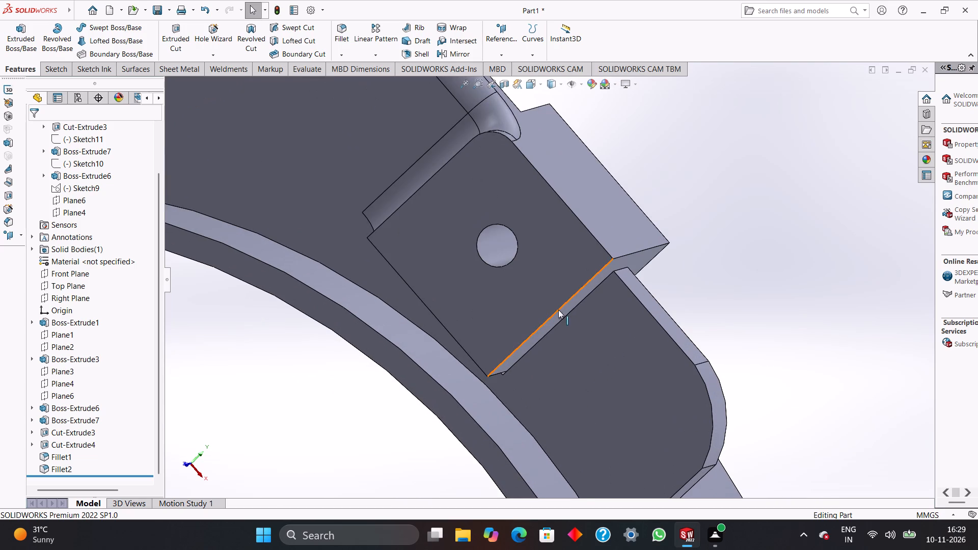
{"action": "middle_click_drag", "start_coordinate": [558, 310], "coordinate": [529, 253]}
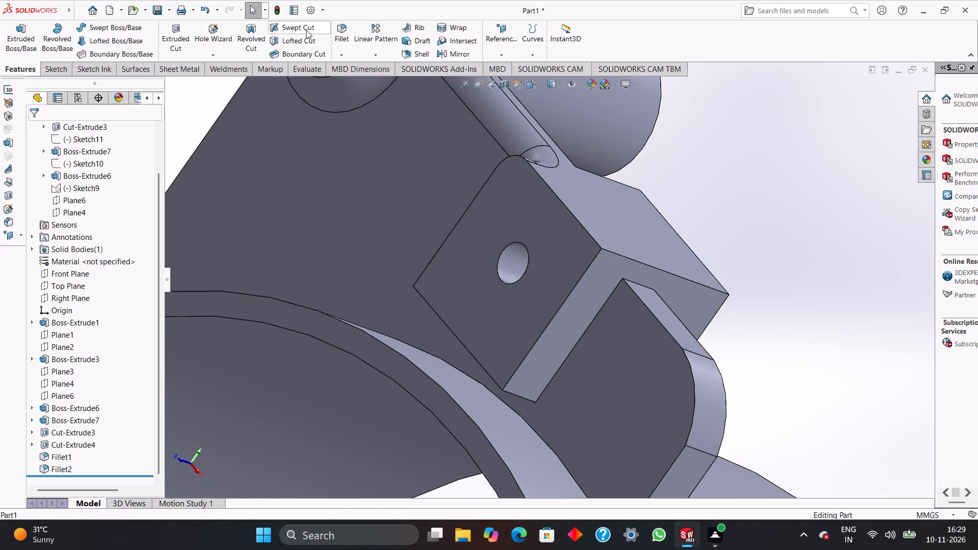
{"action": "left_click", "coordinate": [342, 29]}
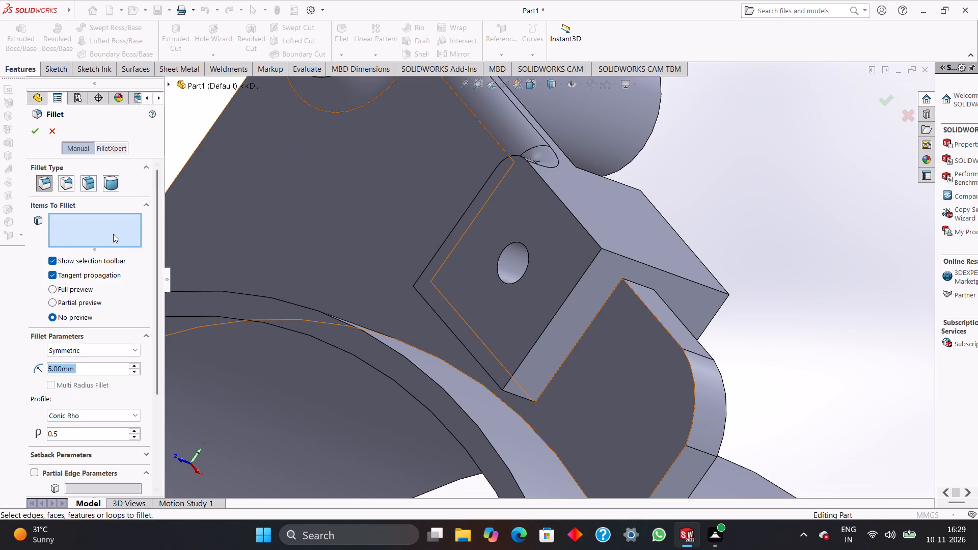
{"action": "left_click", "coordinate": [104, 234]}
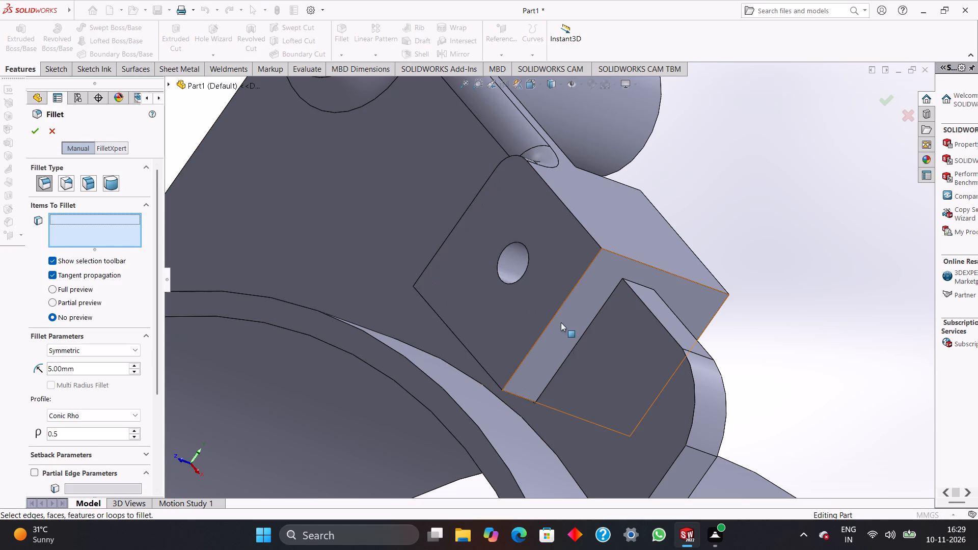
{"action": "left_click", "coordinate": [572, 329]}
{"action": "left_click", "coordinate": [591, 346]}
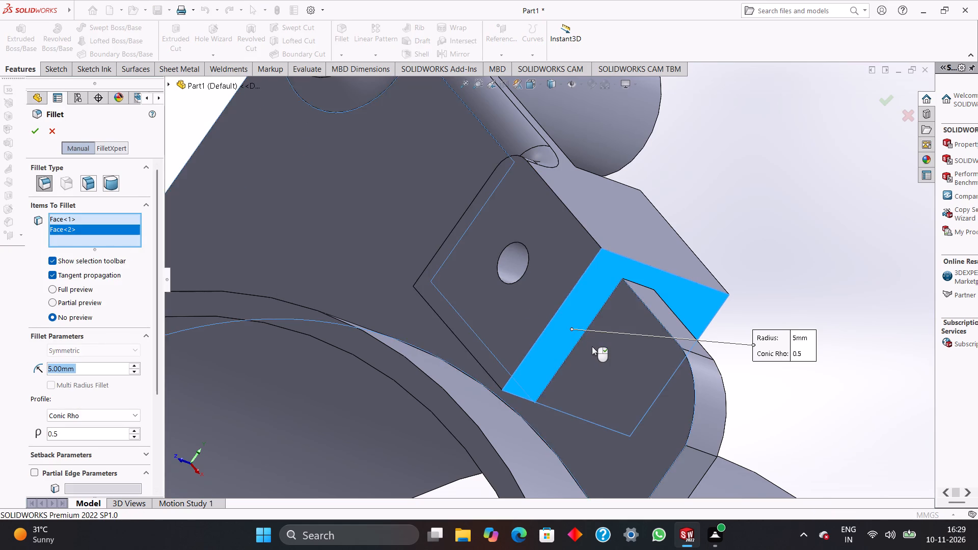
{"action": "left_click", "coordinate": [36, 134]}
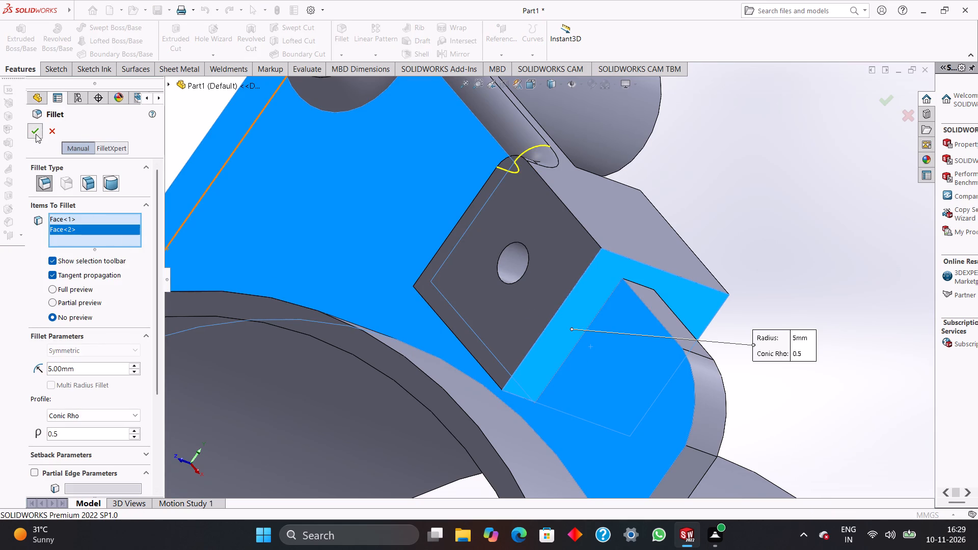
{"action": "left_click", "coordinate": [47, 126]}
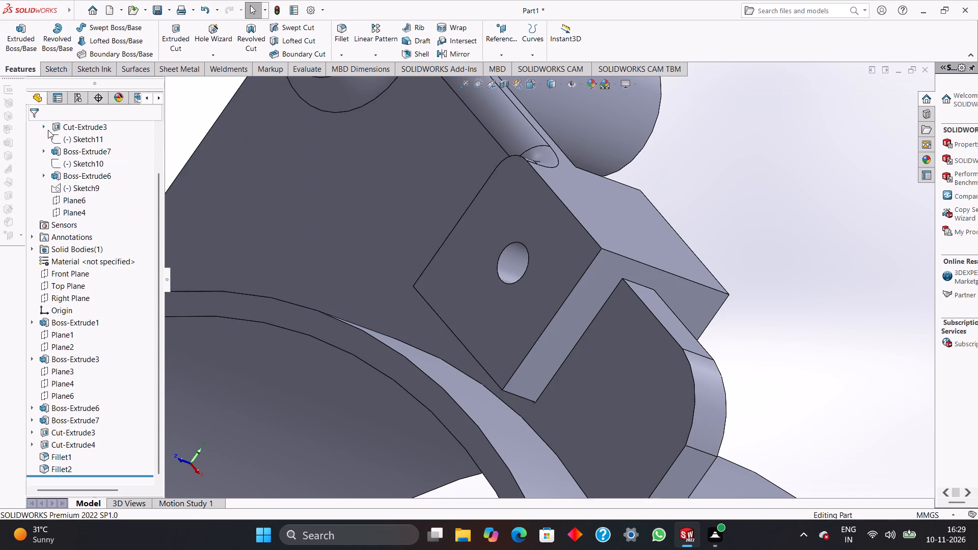
Fillet the edge where the holed block's outer side meets the rib face, with 5 mm radius and Conic Rho 0.5.
{"action": "left_click", "coordinate": [581, 338]}
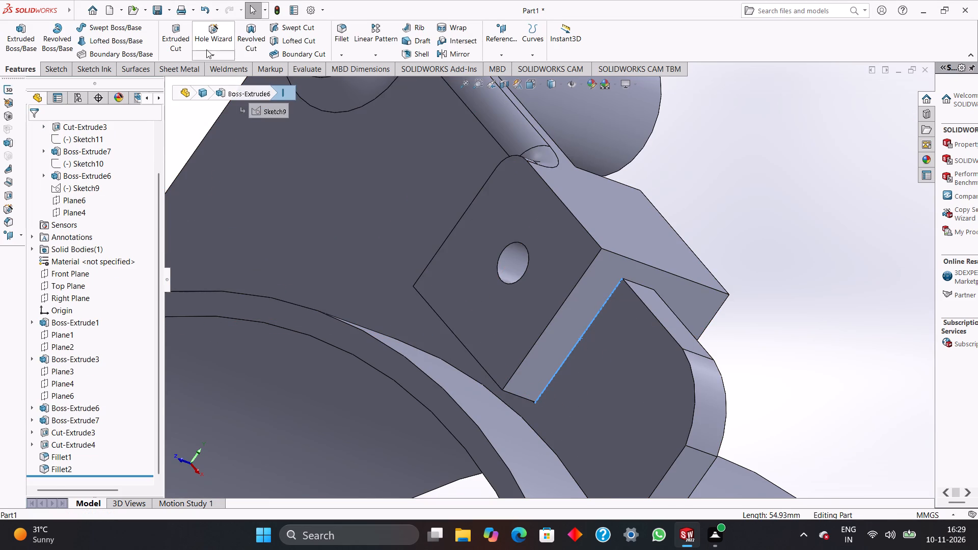
{"action": "left_click", "coordinate": [337, 33]}
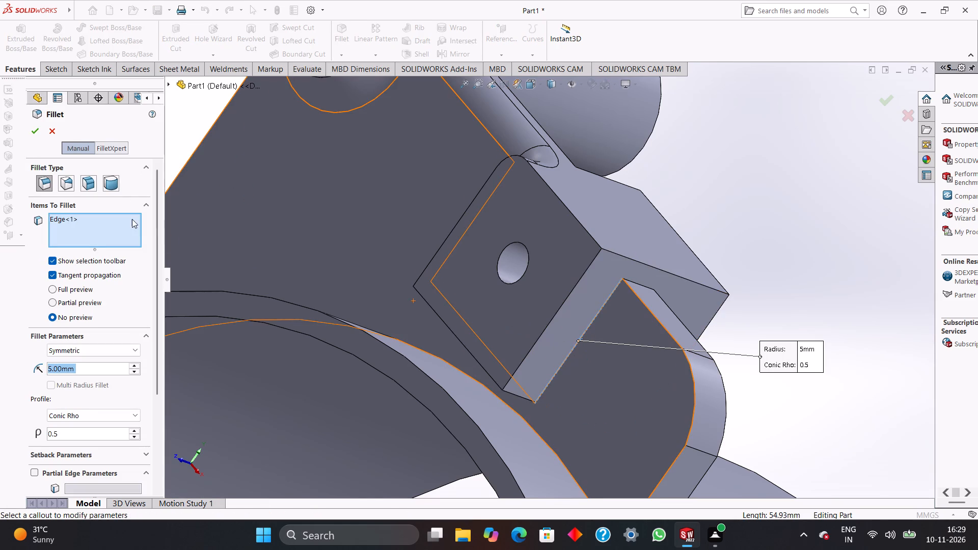
{"action": "left_click", "coordinate": [35, 130]}
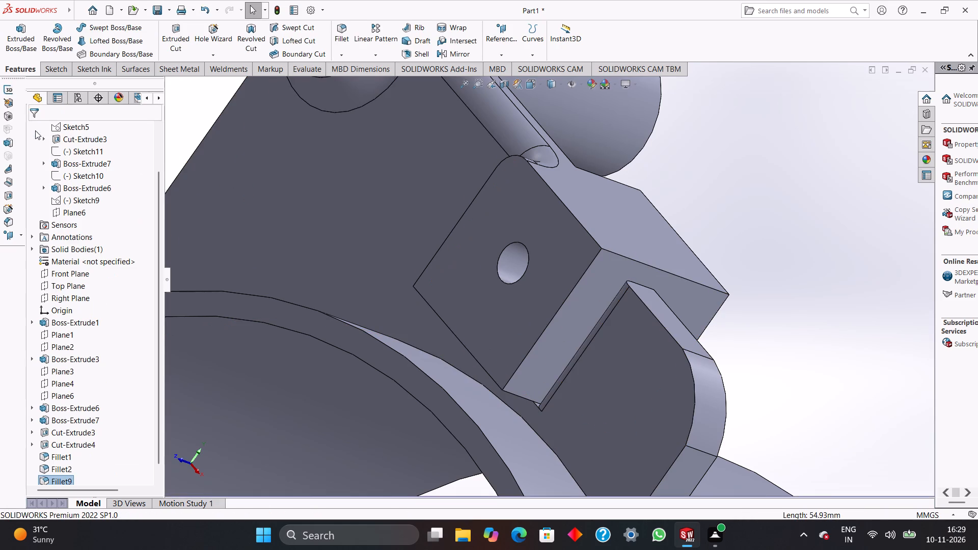
Examine the new fillet beside the holed block and the surrounding rib and flange edges from several angles.
{"action": "scroll", "coordinate": [534, 331], "scroll_direction": "down", "scroll_amount": 2}
{"action": "scroll", "coordinate": [624, 337], "scroll_direction": "up", "scroll_amount": 3}
{"action": "scroll", "coordinate": [623, 331], "scroll_direction": "down", "scroll_amount": 5}
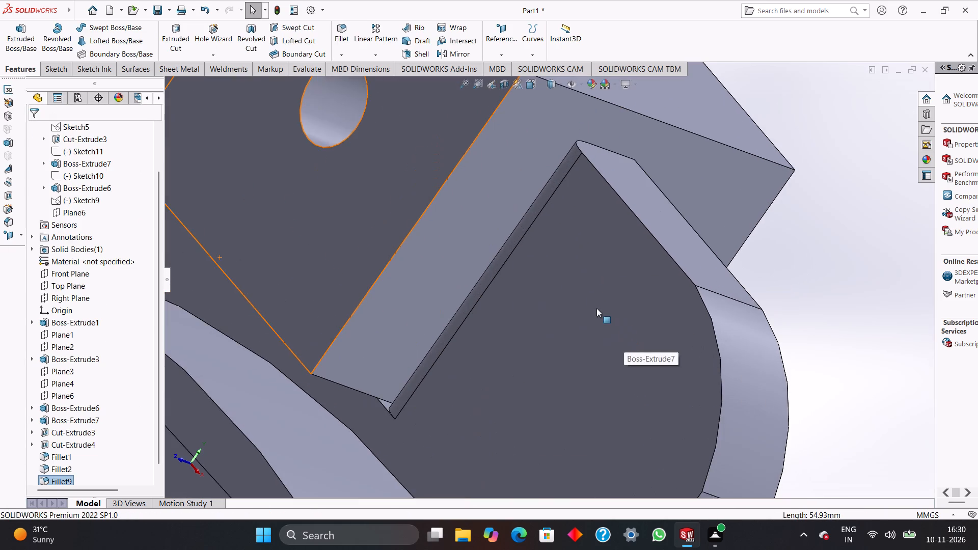
{"action": "scroll", "coordinate": [568, 281], "scroll_direction": "down", "scroll_amount": 3}
{"action": "scroll", "coordinate": [526, 207], "scroll_direction": "up", "scroll_amount": 9}
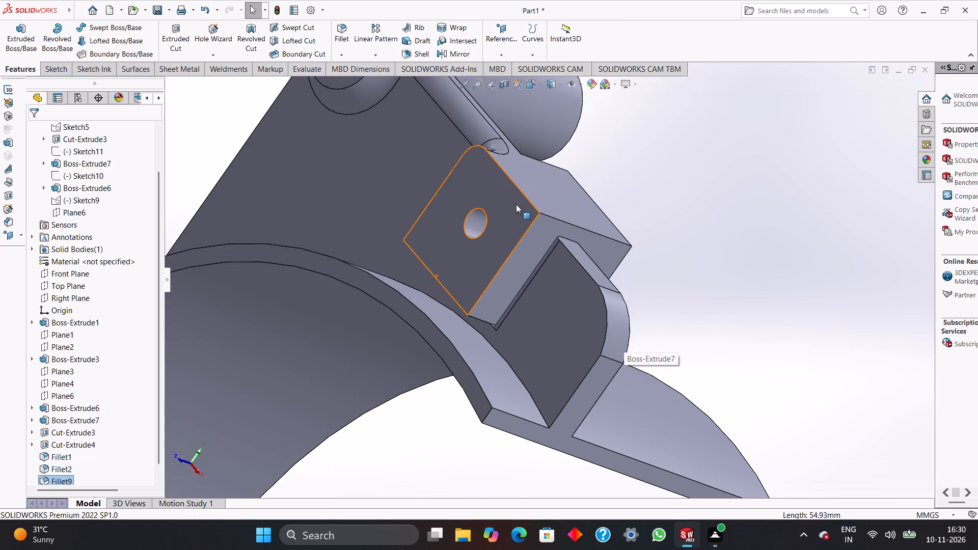
{"action": "scroll", "coordinate": [499, 225], "scroll_direction": "up", "scroll_amount": 1}
{"action": "middle_click_drag", "start_coordinate": [499, 225], "coordinate": [563, 265]}
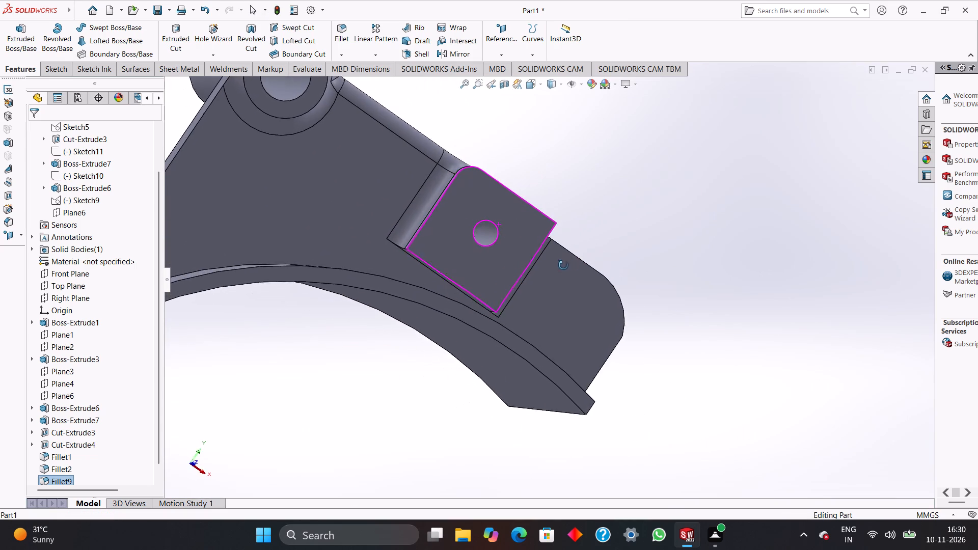
{"action": "middle_click_drag", "start_coordinate": [563, 265], "coordinate": [545, 300]}
{"action": "middle_click_drag", "start_coordinate": [494, 259], "coordinate": [470, 250]}
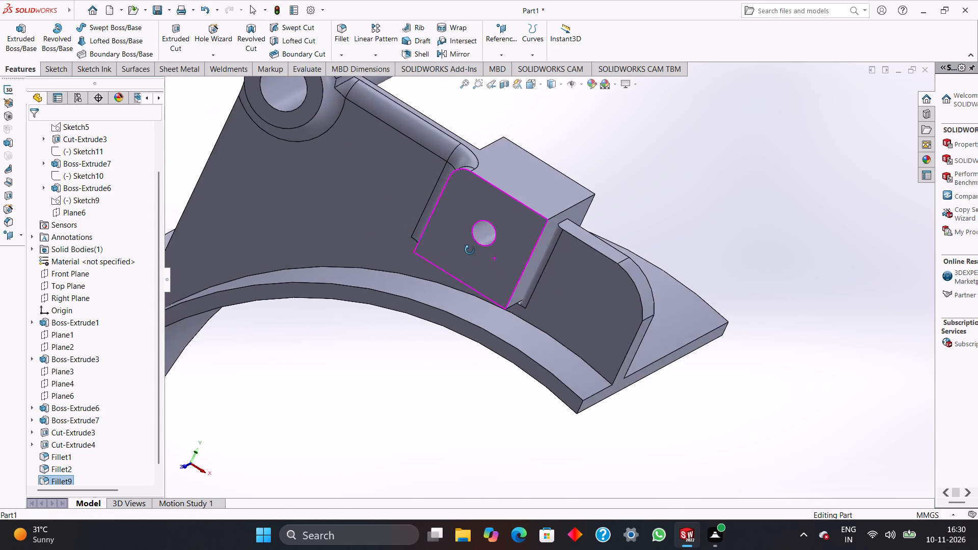
{"action": "middle_click_drag", "start_coordinate": [470, 250], "coordinate": [502, 206]}
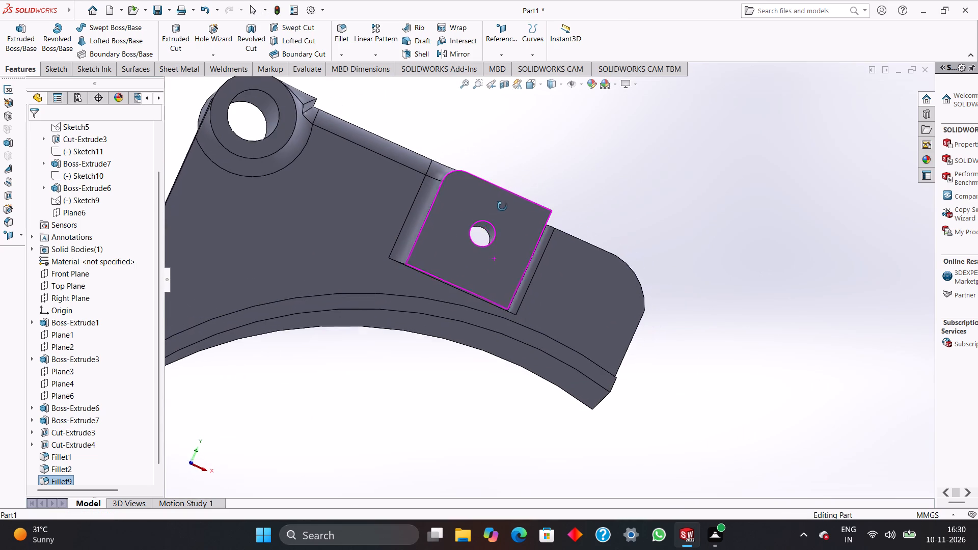
{"action": "middle_click_drag", "start_coordinate": [502, 206], "coordinate": [504, 235]}
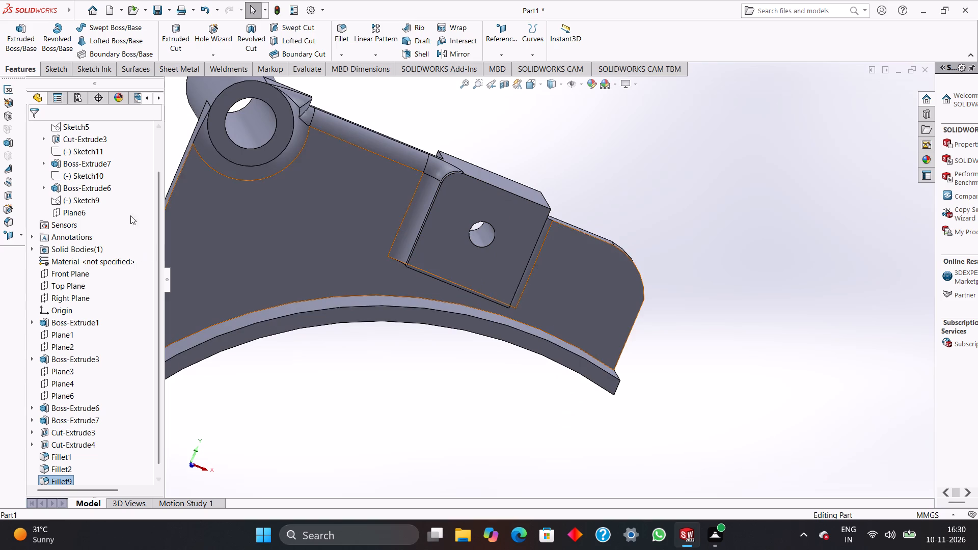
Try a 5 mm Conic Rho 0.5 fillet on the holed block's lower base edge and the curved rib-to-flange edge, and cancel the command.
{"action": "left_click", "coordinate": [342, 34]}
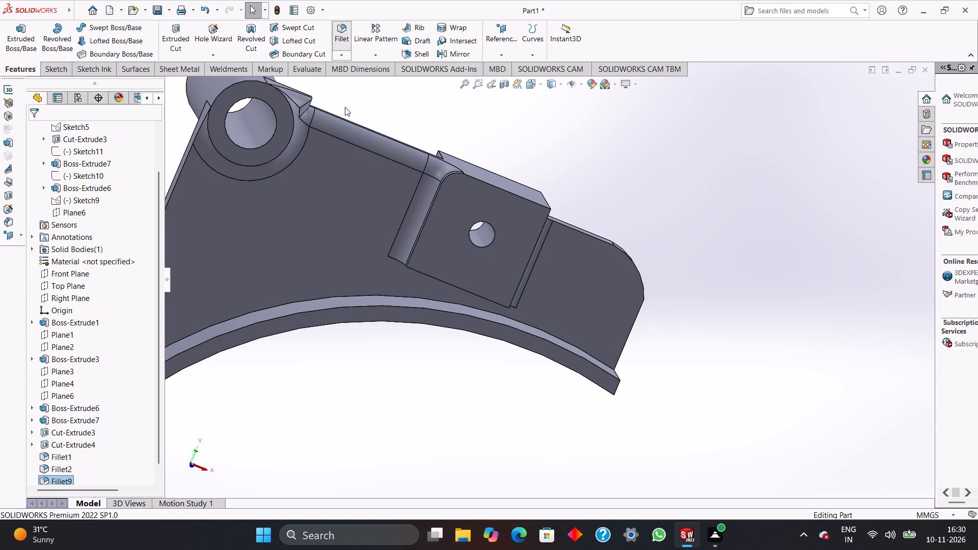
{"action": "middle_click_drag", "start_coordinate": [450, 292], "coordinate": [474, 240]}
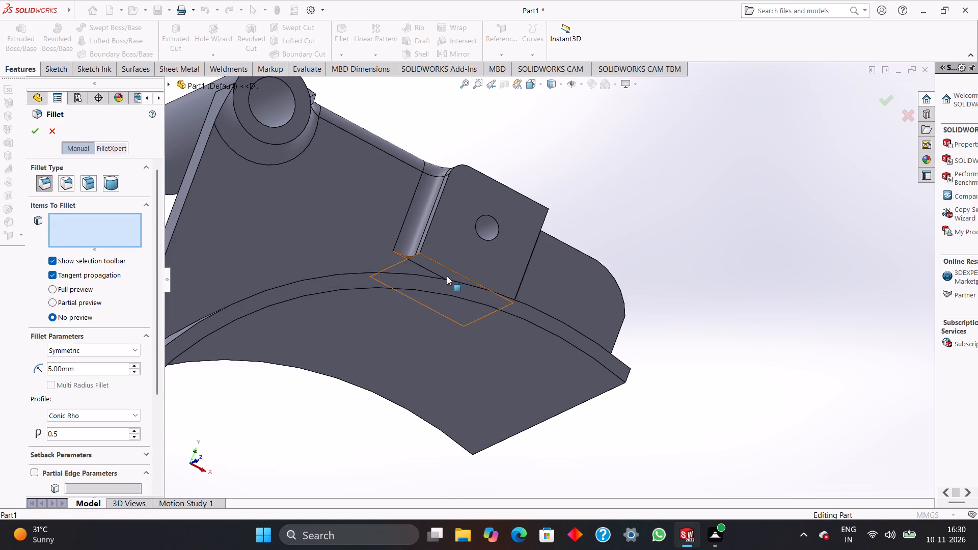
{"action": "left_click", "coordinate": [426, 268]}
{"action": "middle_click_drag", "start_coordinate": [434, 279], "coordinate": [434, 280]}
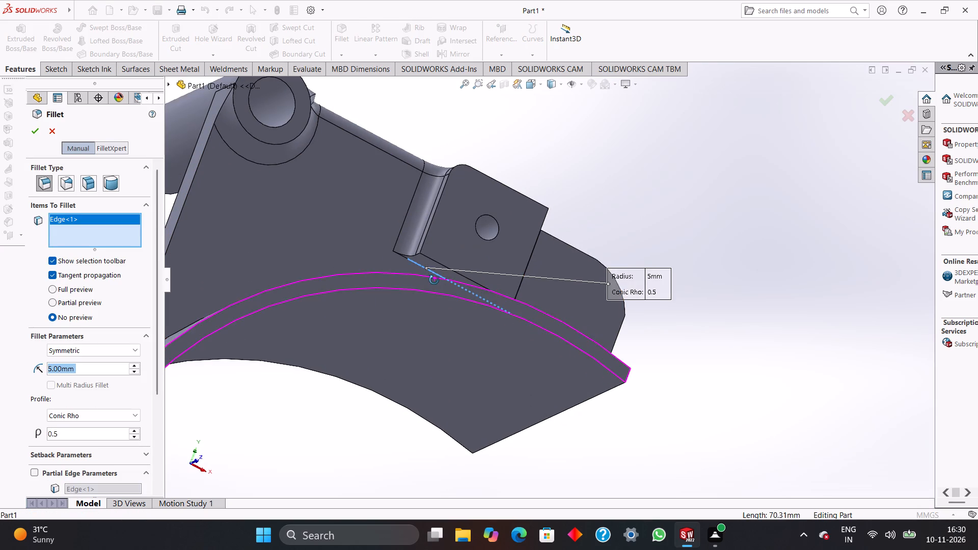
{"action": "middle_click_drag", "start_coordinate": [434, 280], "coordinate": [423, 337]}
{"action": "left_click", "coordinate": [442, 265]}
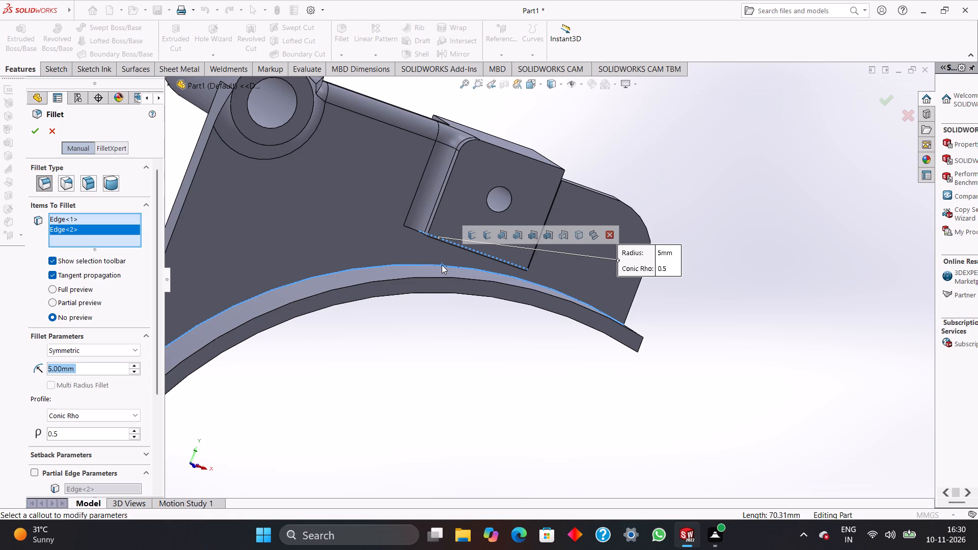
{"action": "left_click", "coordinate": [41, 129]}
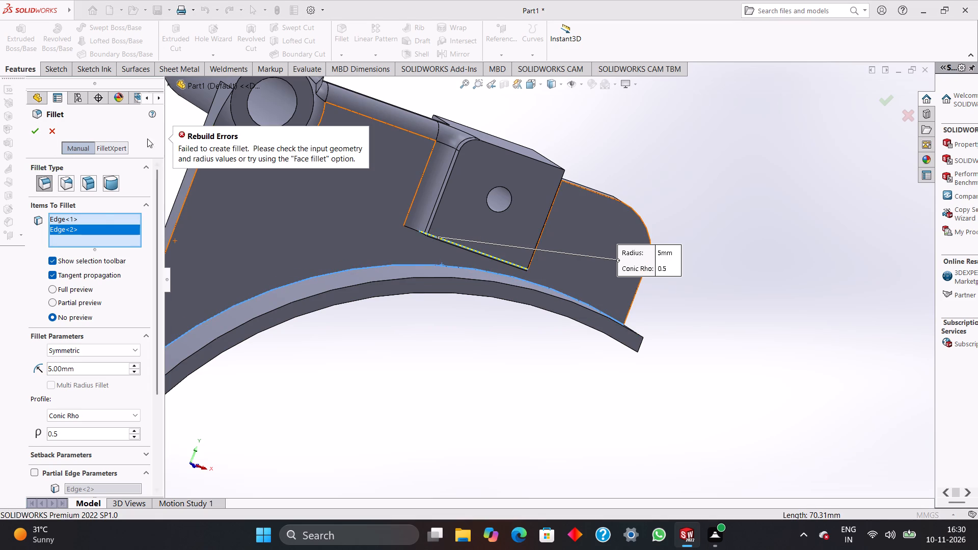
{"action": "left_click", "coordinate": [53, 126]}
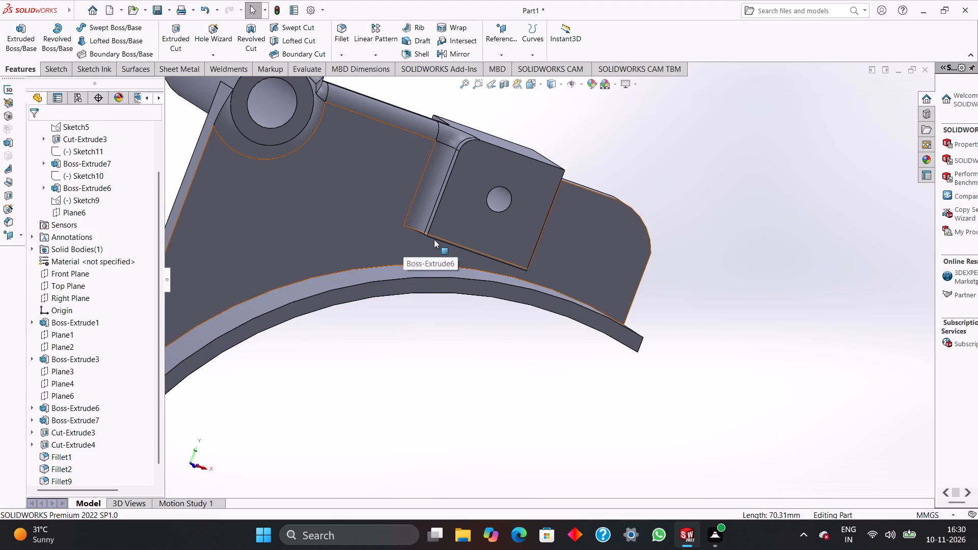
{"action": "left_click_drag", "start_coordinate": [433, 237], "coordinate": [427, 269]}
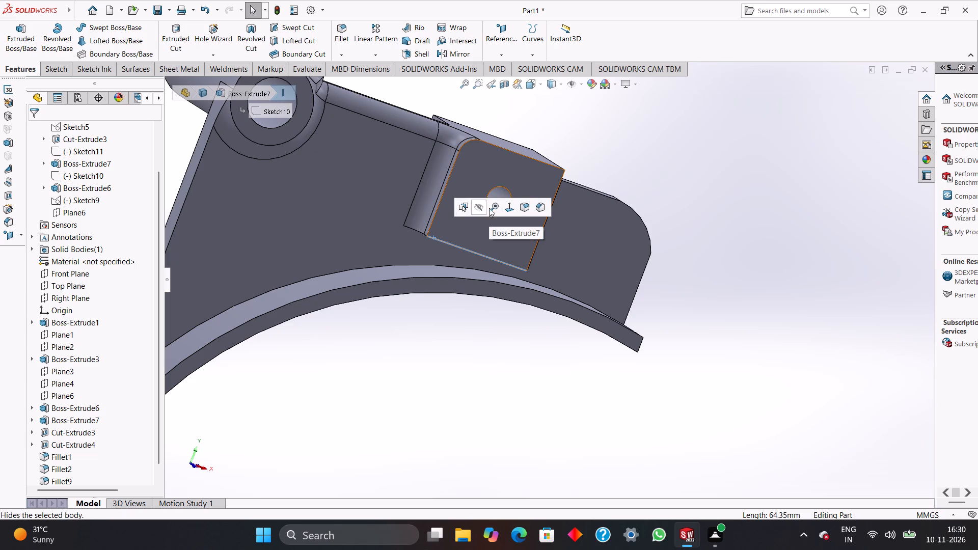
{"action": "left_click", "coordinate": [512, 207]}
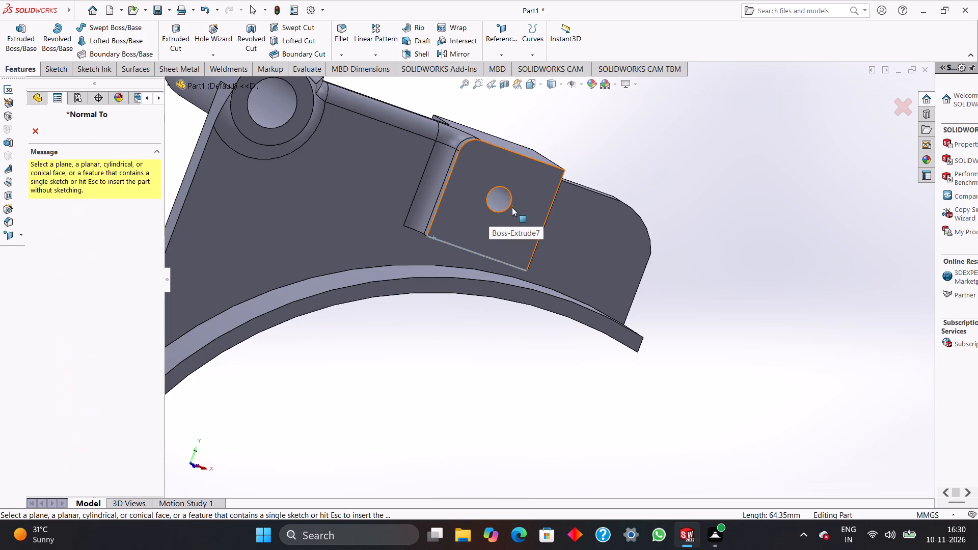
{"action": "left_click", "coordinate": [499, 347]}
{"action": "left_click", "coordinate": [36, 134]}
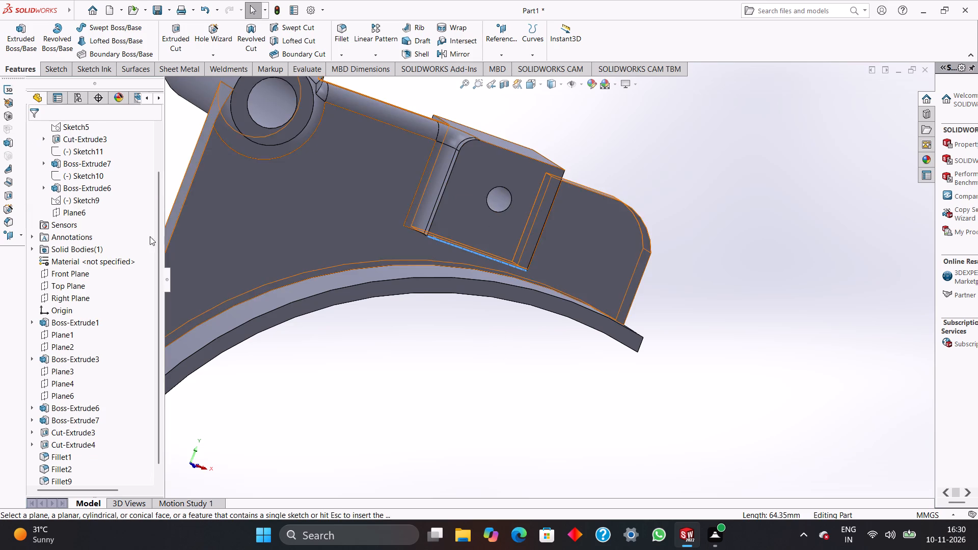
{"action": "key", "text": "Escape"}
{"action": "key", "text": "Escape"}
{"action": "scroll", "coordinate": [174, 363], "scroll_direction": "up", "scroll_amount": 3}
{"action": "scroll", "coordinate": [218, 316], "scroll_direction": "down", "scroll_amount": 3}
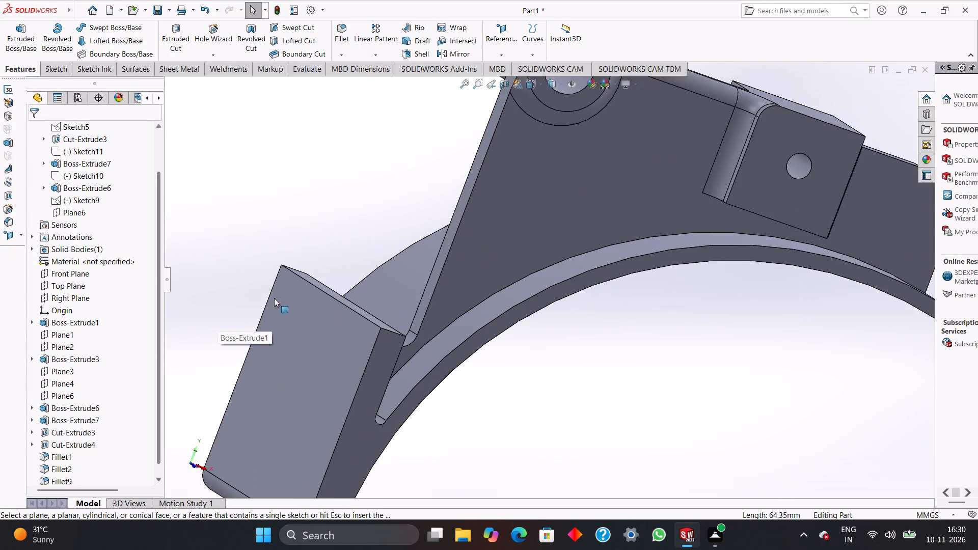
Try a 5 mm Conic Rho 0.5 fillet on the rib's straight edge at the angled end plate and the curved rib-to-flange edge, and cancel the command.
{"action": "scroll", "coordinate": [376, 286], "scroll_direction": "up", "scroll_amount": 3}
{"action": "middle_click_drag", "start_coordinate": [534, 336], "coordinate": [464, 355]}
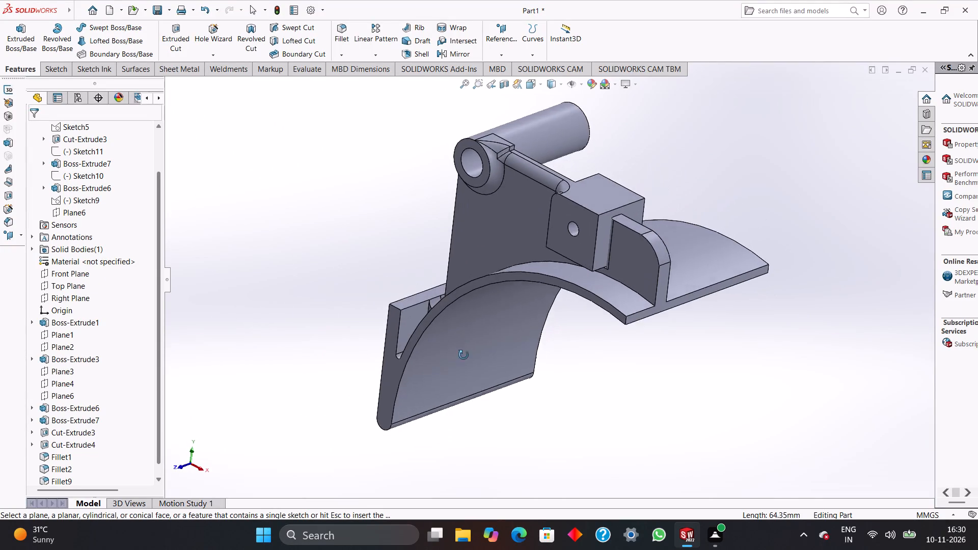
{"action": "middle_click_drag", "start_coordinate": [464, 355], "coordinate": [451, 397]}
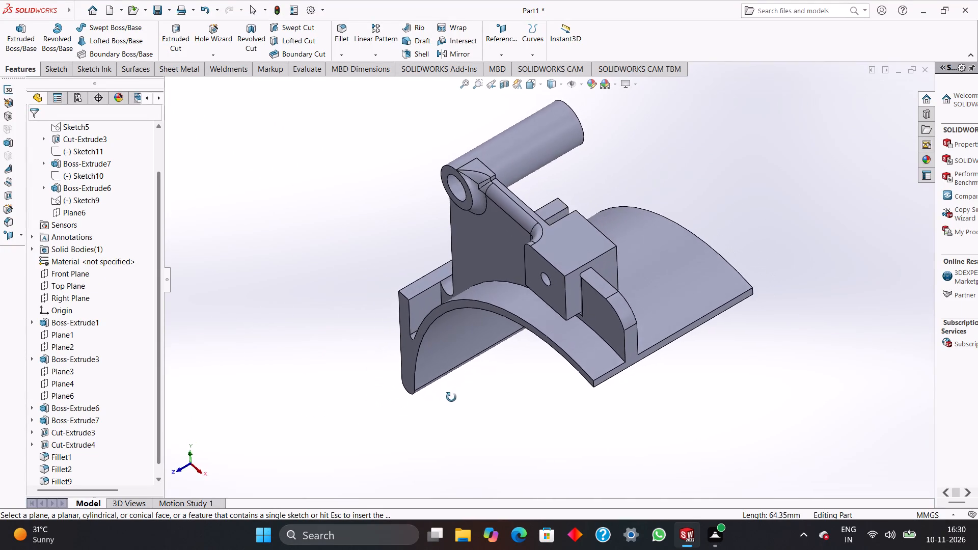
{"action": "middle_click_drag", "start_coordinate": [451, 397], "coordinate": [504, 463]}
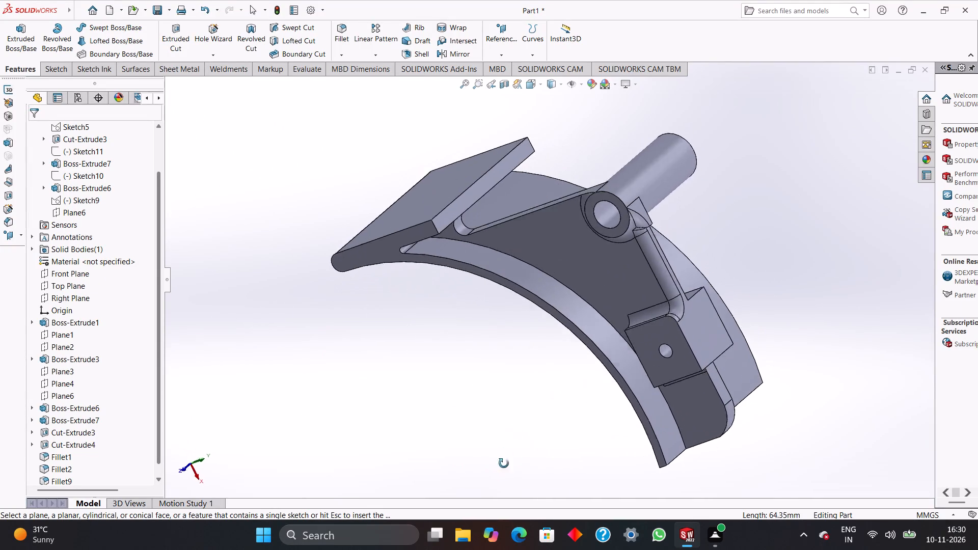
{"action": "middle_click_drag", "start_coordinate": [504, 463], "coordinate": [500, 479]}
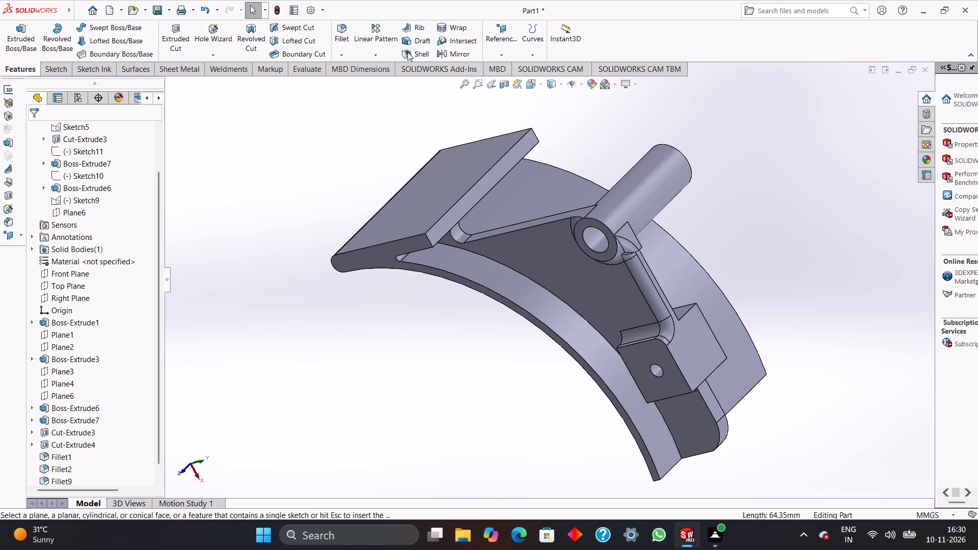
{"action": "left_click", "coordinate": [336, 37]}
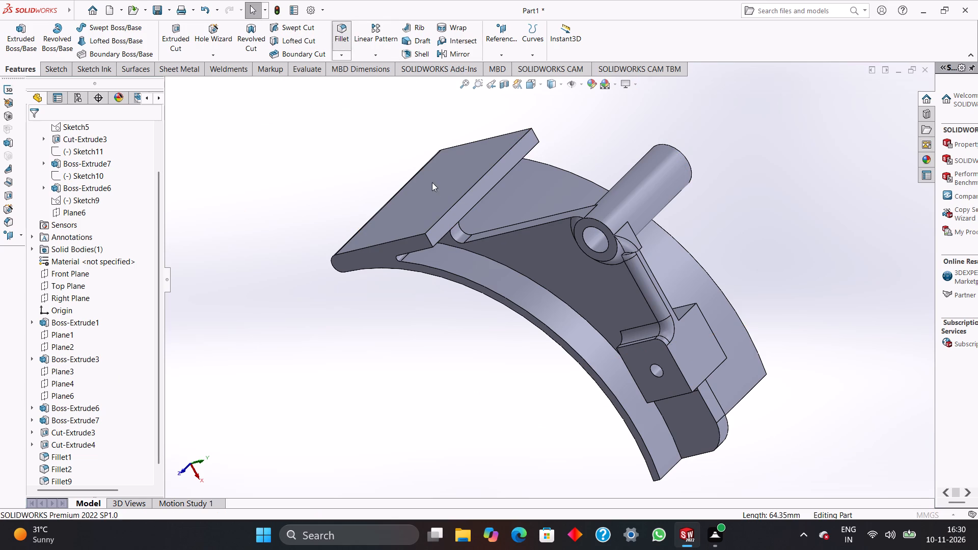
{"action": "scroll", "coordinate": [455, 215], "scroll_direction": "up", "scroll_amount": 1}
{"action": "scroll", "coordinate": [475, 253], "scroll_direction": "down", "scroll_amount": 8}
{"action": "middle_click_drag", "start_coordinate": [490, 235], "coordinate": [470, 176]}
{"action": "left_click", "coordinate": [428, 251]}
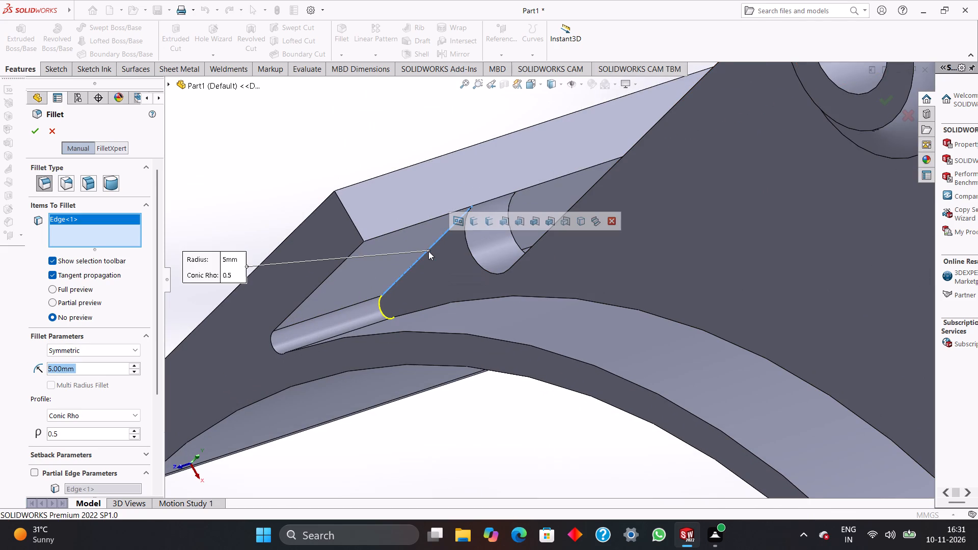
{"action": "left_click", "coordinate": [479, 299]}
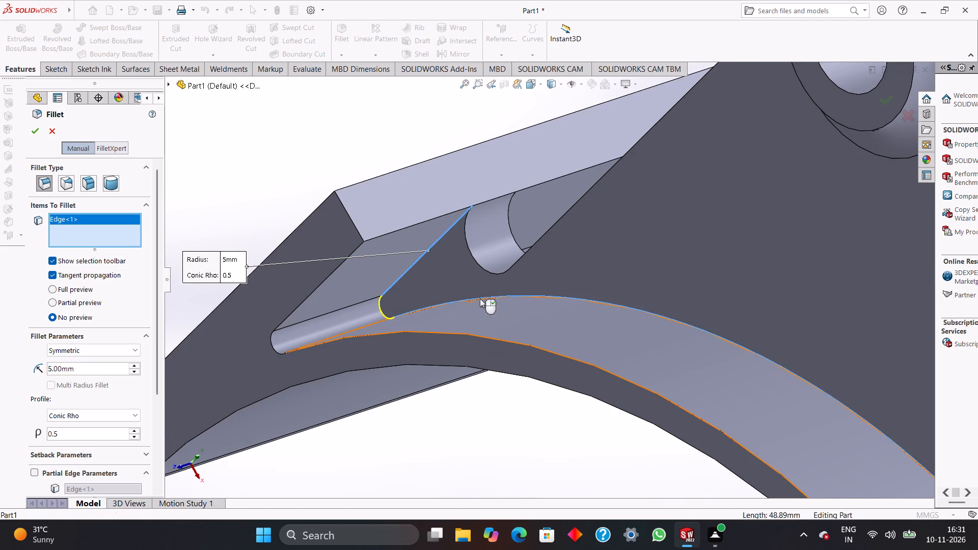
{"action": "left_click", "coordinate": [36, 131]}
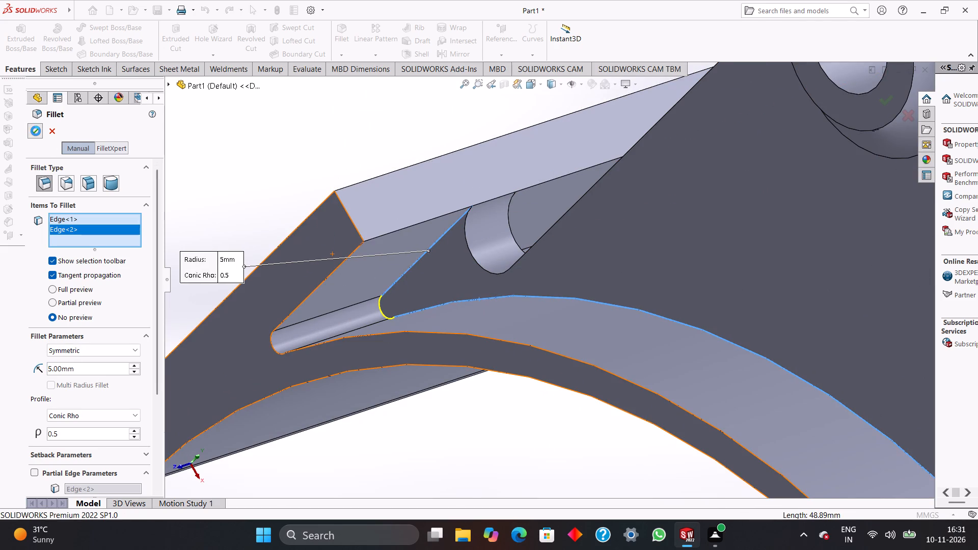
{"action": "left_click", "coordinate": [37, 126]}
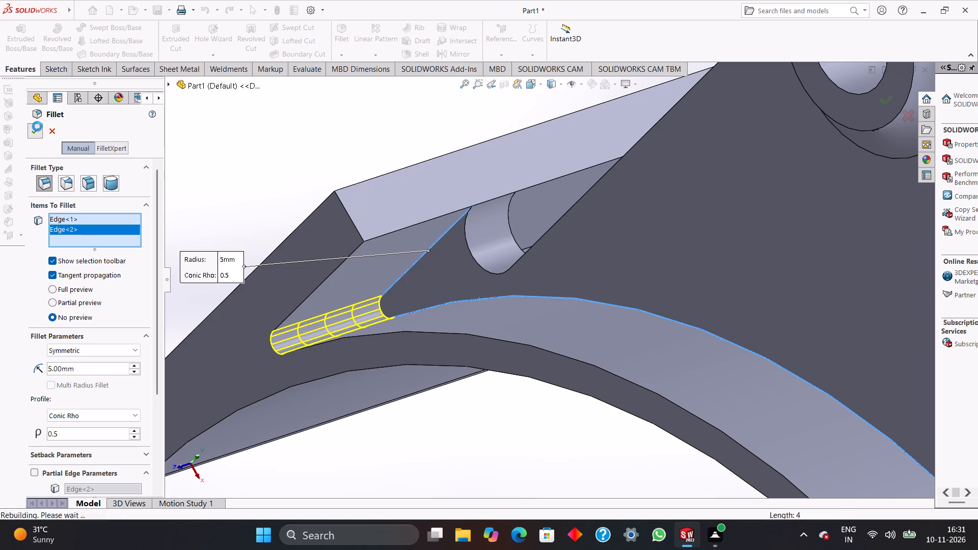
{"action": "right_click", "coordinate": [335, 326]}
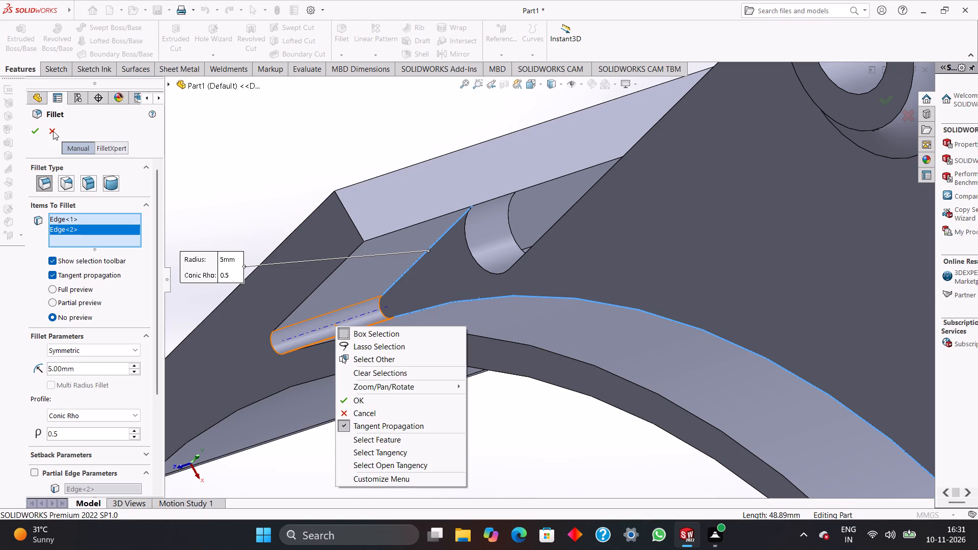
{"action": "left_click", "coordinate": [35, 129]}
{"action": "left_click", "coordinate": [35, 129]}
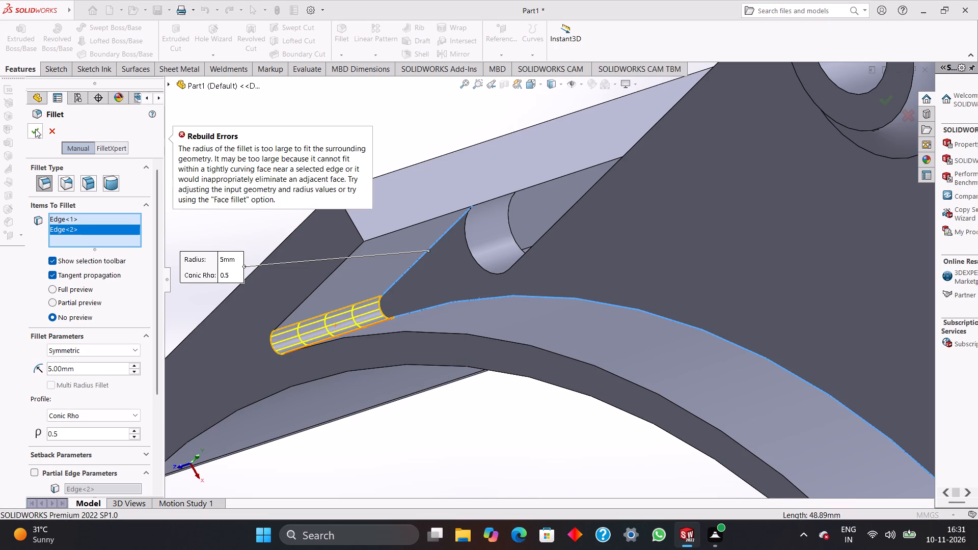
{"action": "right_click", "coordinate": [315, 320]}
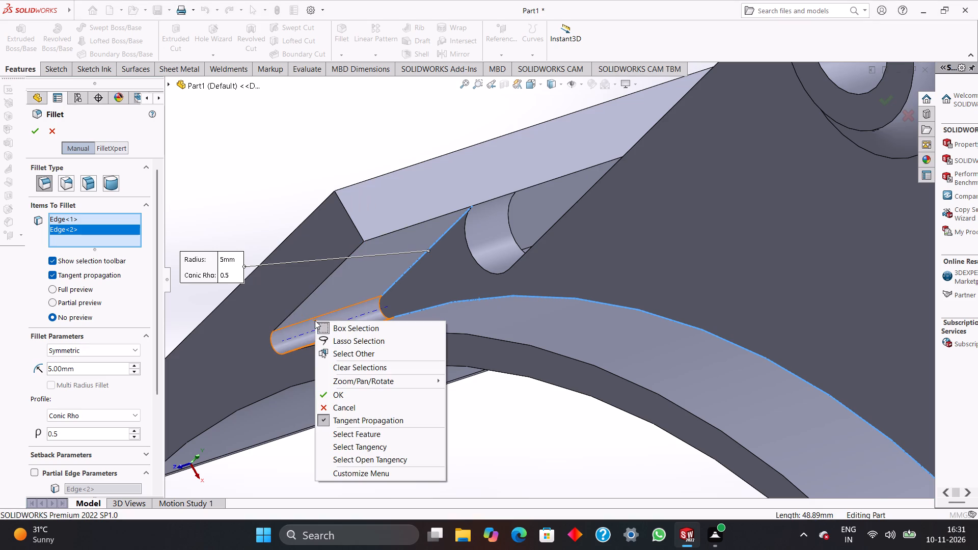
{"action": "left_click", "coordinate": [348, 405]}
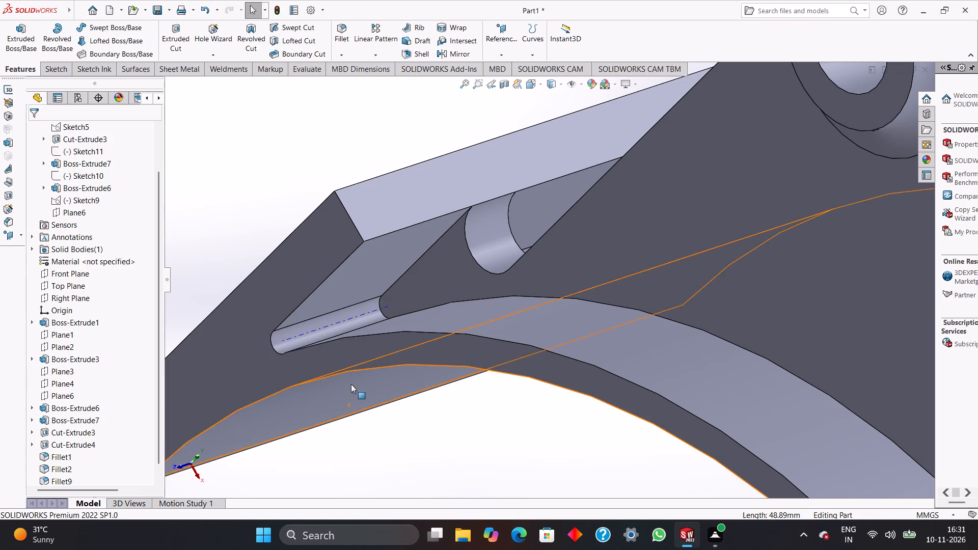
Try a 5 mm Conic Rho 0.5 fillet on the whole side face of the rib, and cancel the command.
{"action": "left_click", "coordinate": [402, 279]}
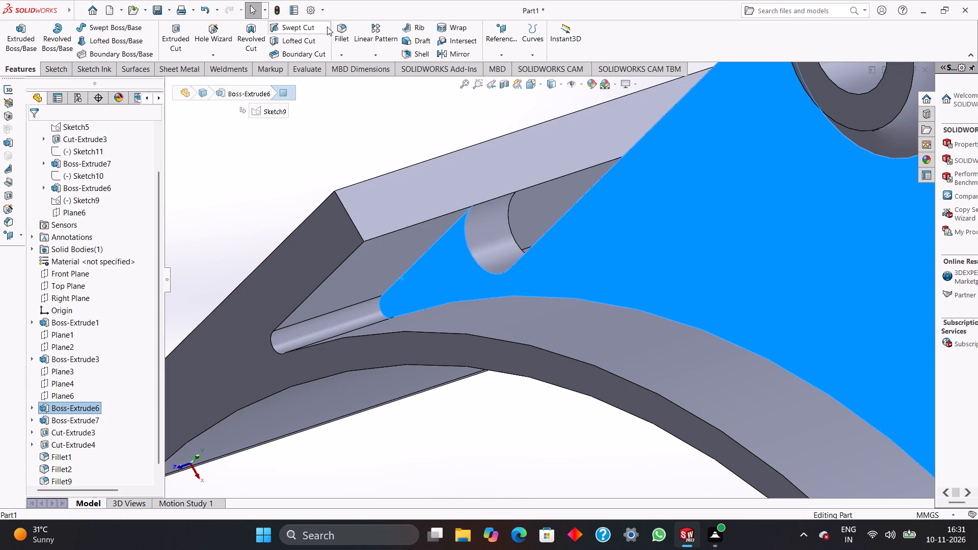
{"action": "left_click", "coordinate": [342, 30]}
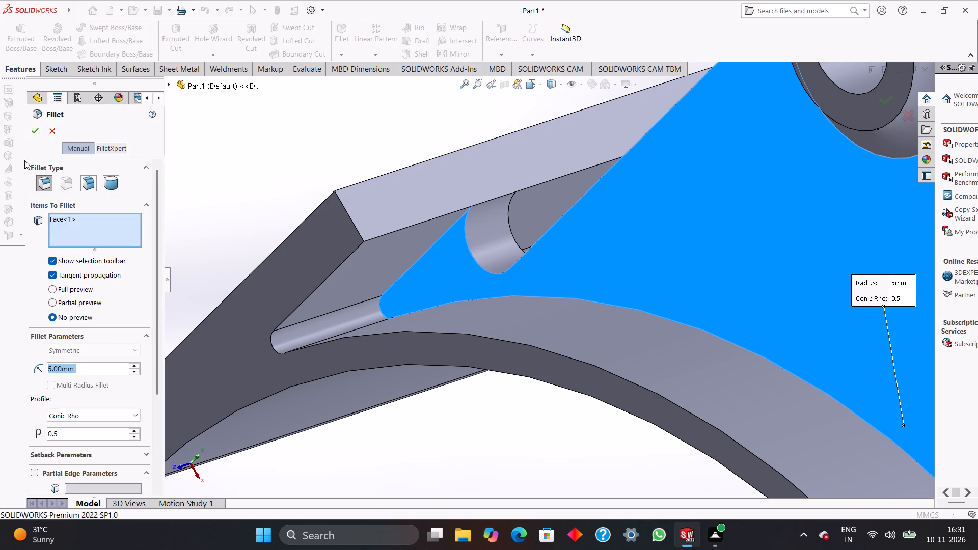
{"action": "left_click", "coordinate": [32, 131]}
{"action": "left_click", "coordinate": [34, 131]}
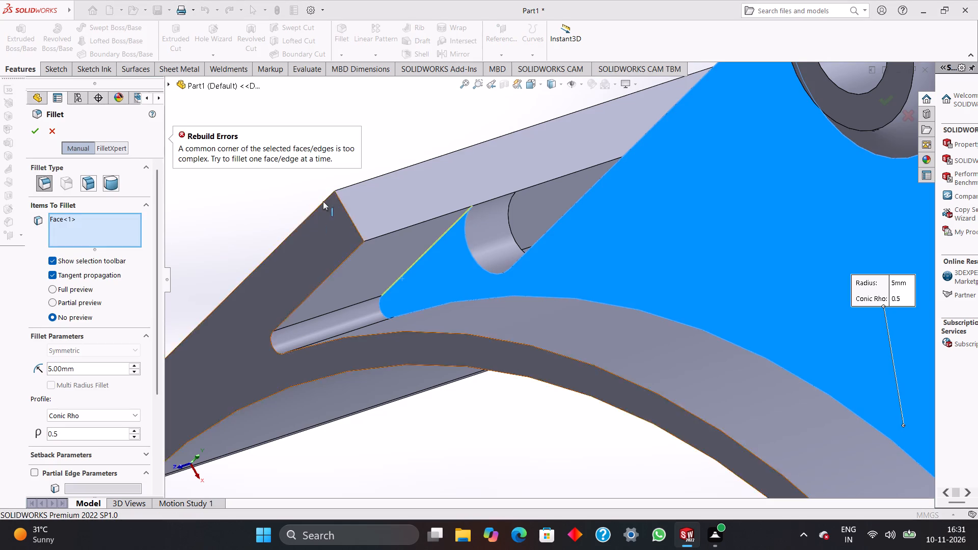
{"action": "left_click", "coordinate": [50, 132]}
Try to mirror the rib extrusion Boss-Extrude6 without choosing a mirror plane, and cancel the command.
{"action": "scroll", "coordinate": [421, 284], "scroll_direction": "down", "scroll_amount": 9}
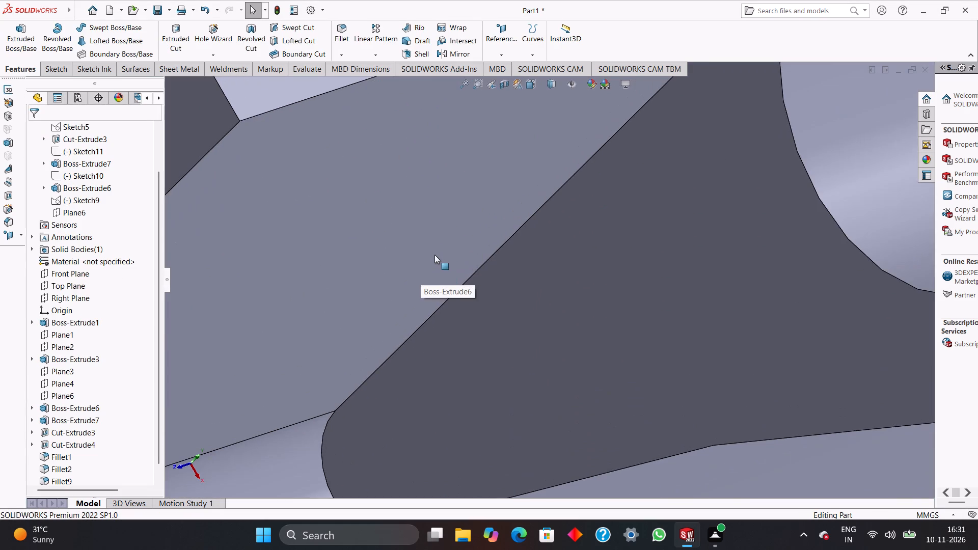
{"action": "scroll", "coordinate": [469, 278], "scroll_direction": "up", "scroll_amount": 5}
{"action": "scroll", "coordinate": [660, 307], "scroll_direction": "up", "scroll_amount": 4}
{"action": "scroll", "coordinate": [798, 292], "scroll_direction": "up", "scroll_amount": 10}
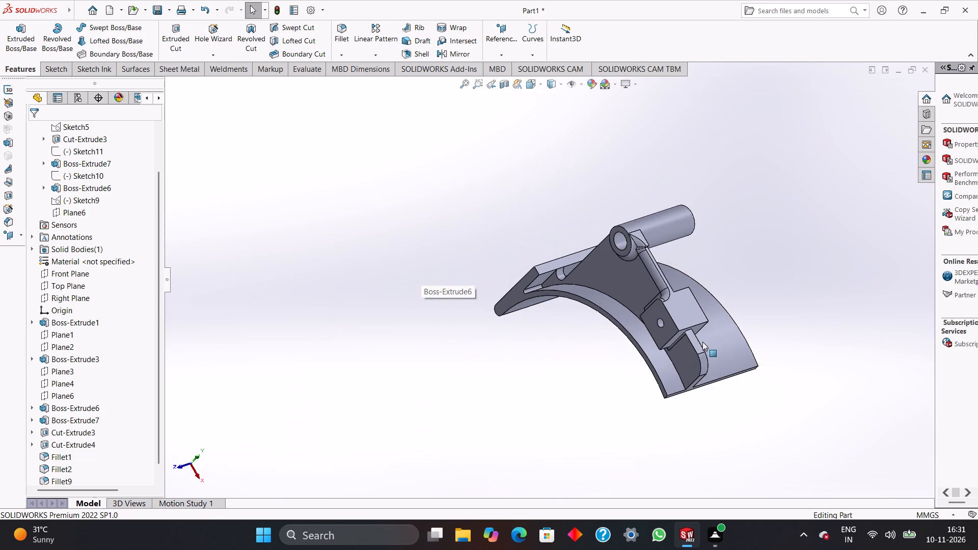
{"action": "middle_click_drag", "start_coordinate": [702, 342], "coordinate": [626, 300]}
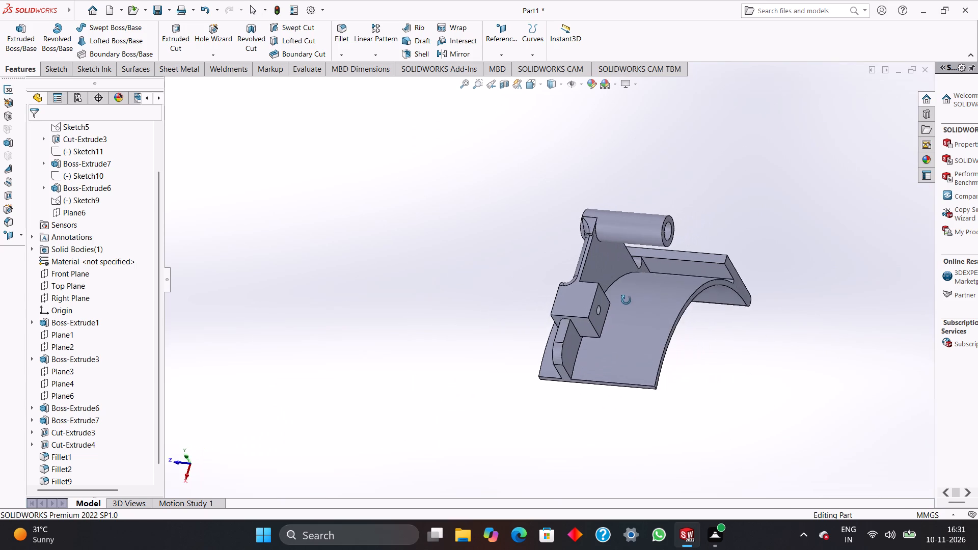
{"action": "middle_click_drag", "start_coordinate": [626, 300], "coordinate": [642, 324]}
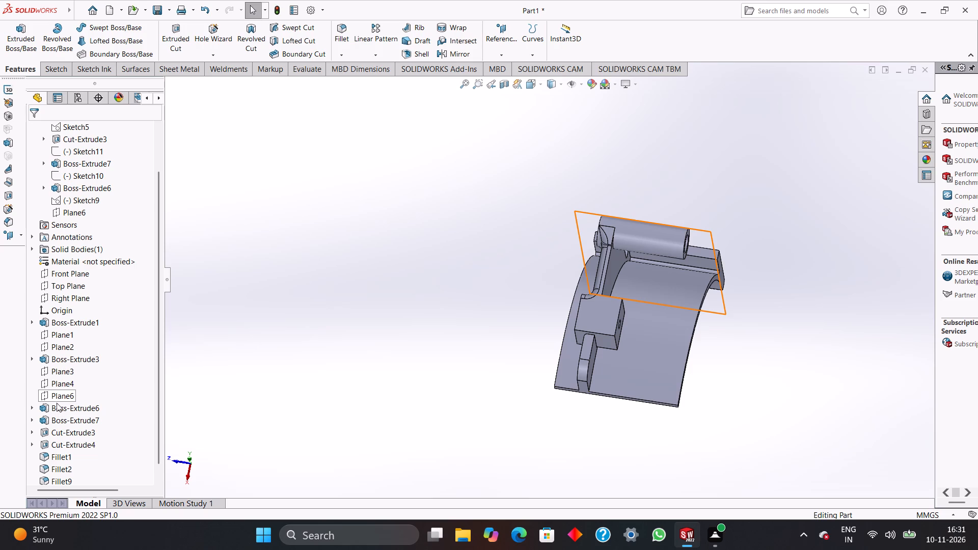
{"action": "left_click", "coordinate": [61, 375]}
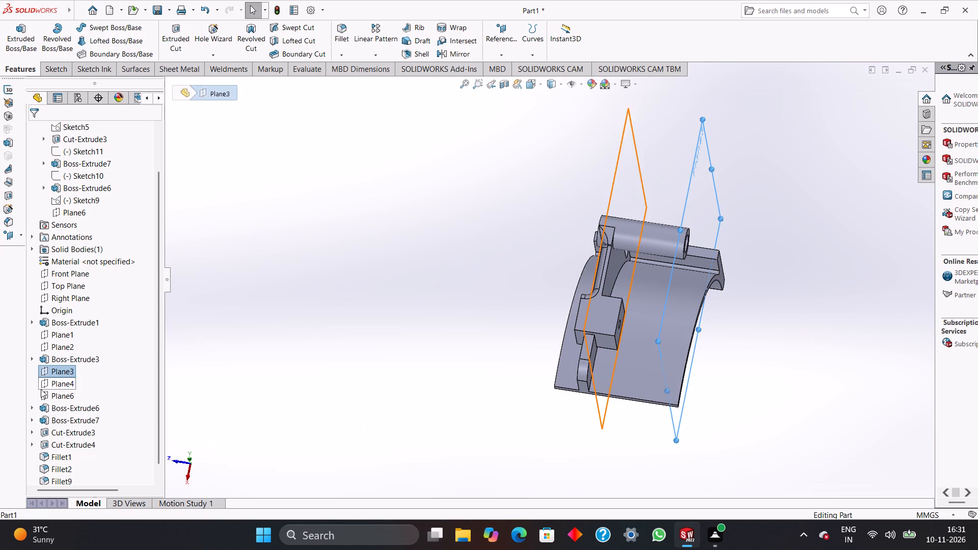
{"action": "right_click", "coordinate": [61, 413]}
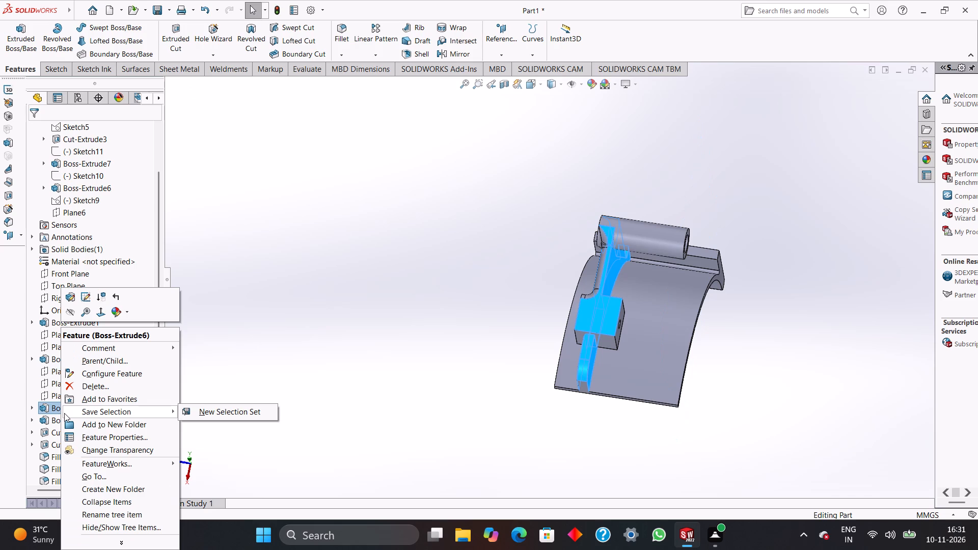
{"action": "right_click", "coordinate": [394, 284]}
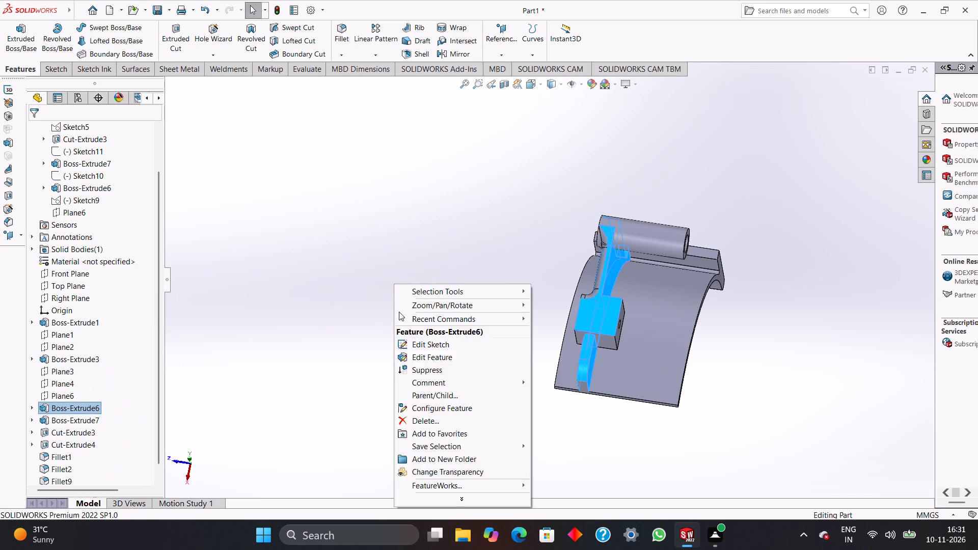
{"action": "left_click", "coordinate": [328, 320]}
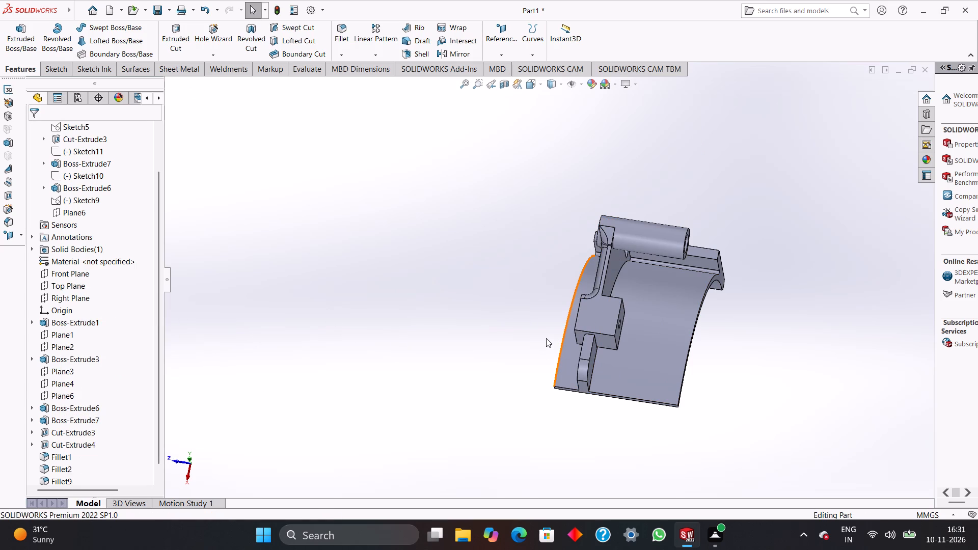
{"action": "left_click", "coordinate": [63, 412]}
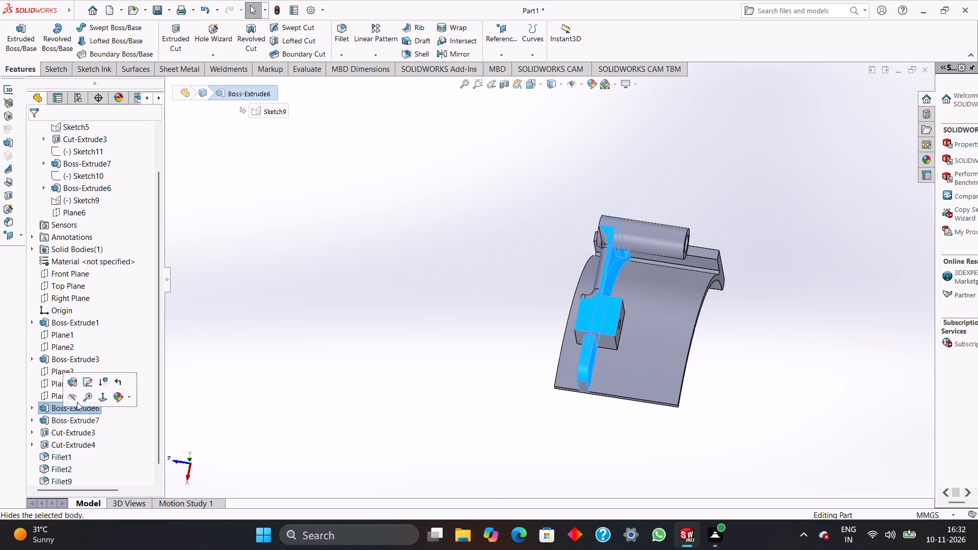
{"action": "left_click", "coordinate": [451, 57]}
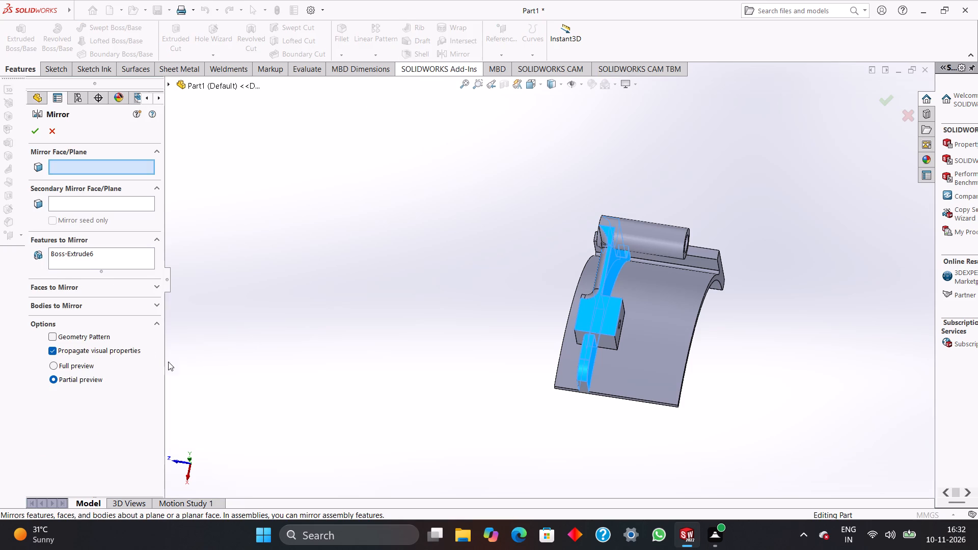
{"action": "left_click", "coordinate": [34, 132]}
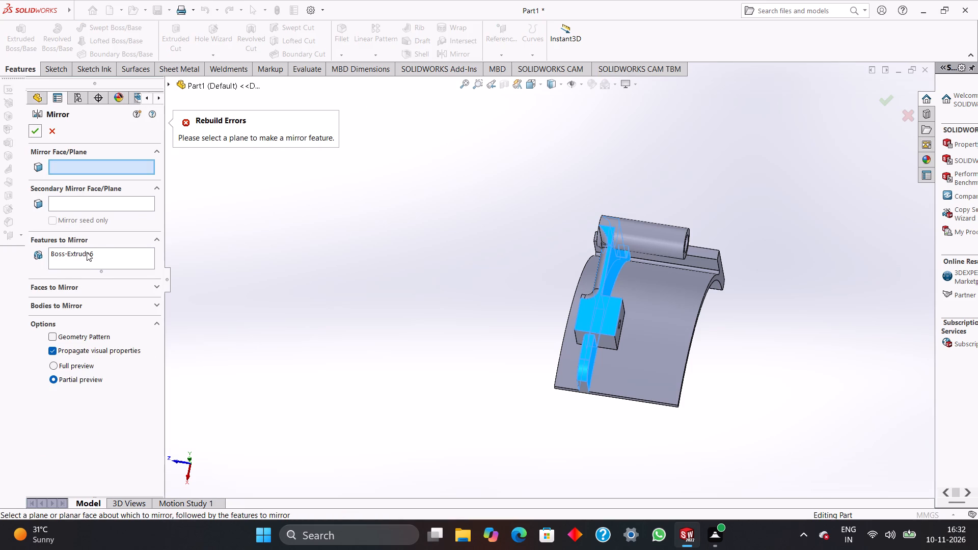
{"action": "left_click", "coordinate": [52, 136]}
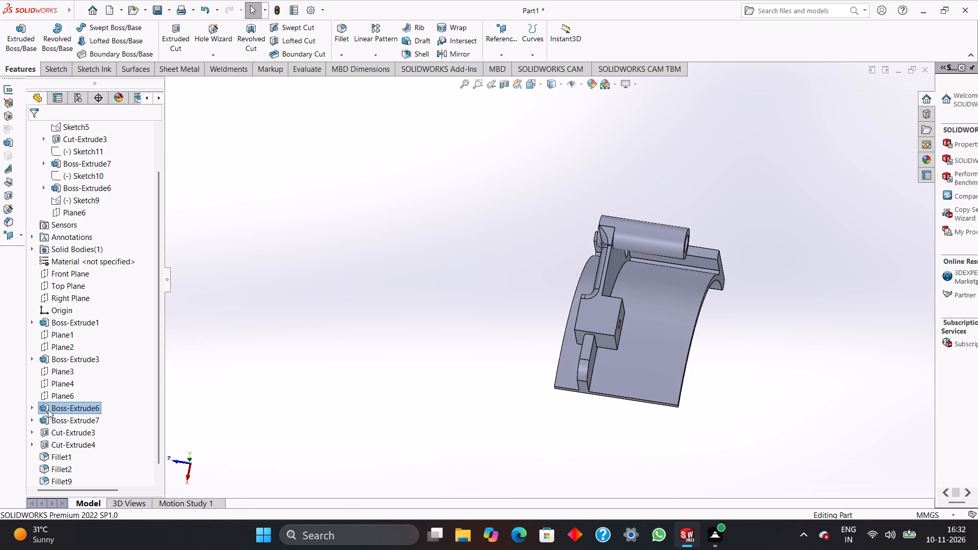
Show the reference plane Plane3 in the model.
{"action": "right_click", "coordinate": [56, 390]}
{"action": "left_click", "coordinate": [238, 392]}
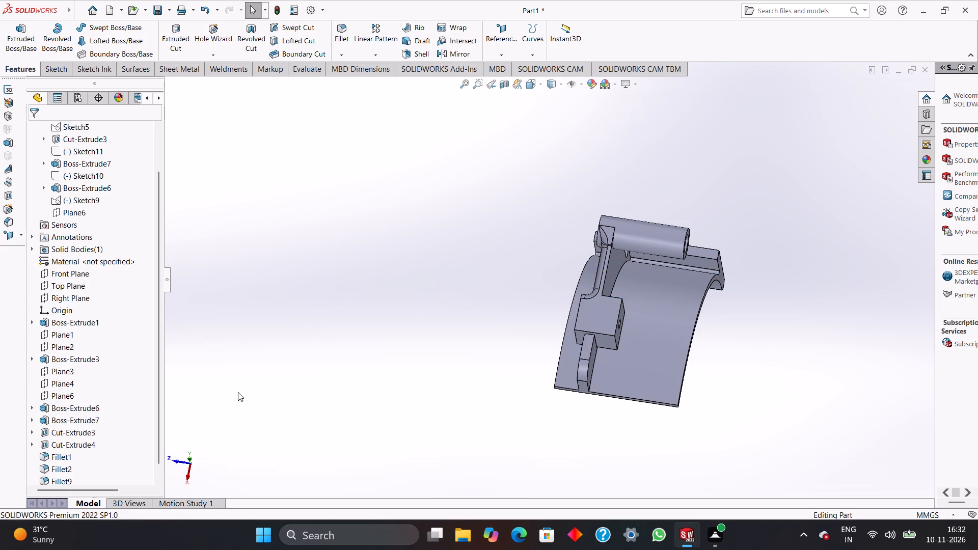
{"action": "right_click", "coordinate": [59, 371]}
{"action": "left_click", "coordinate": [84, 300]}
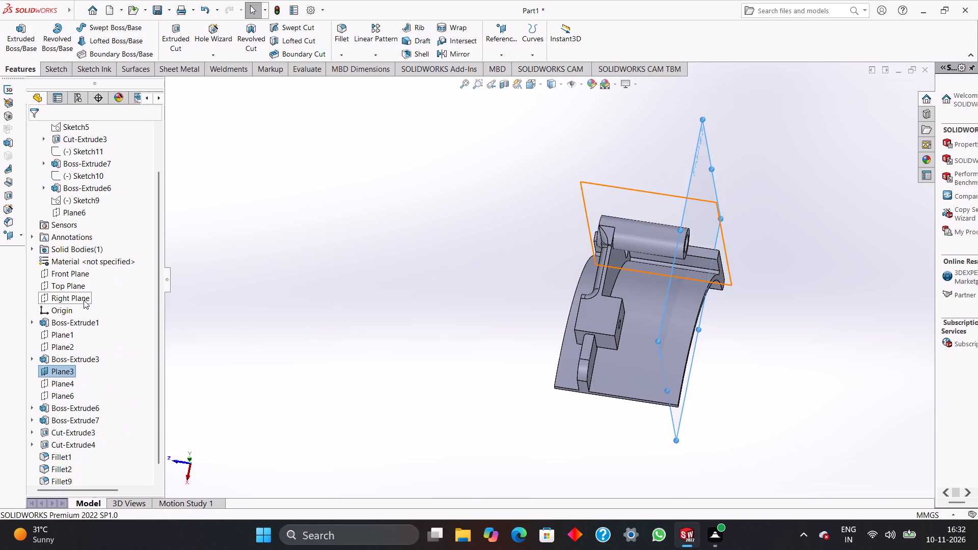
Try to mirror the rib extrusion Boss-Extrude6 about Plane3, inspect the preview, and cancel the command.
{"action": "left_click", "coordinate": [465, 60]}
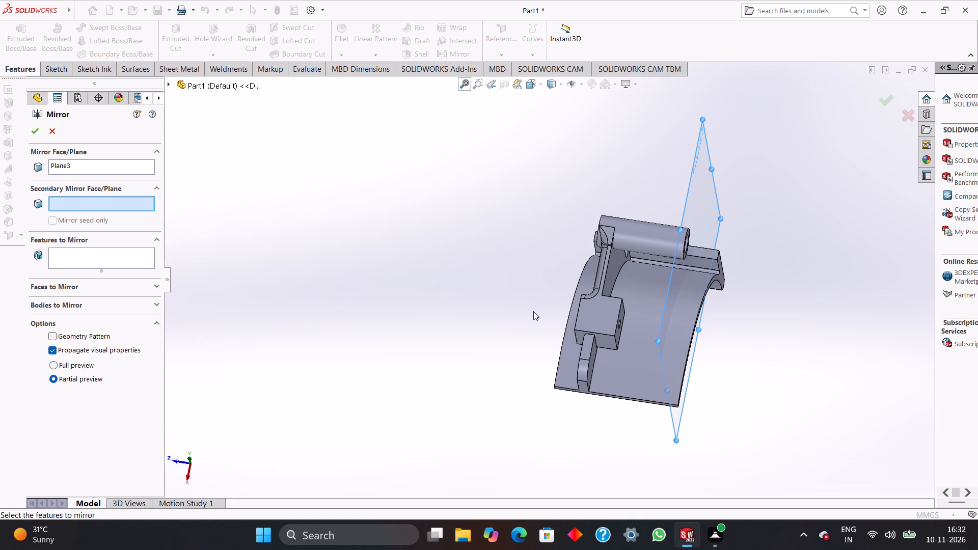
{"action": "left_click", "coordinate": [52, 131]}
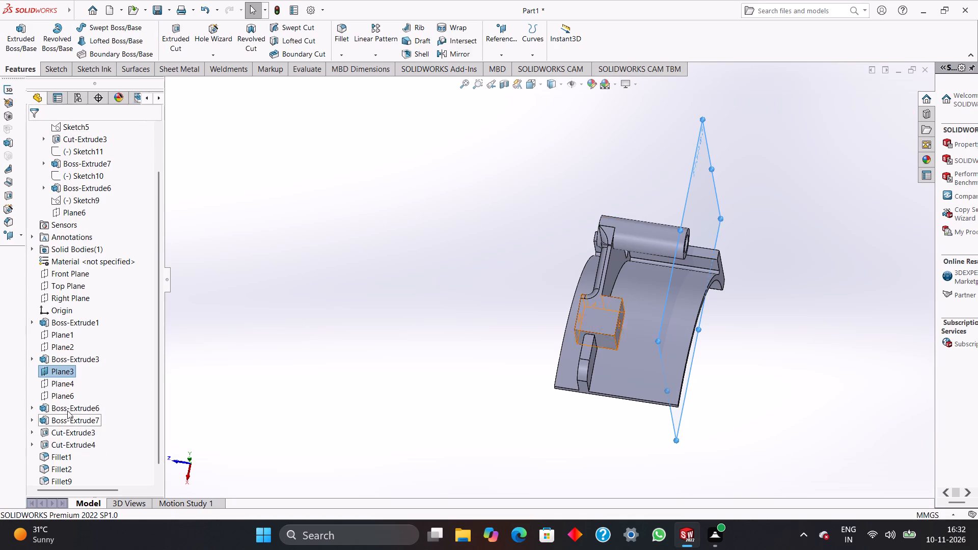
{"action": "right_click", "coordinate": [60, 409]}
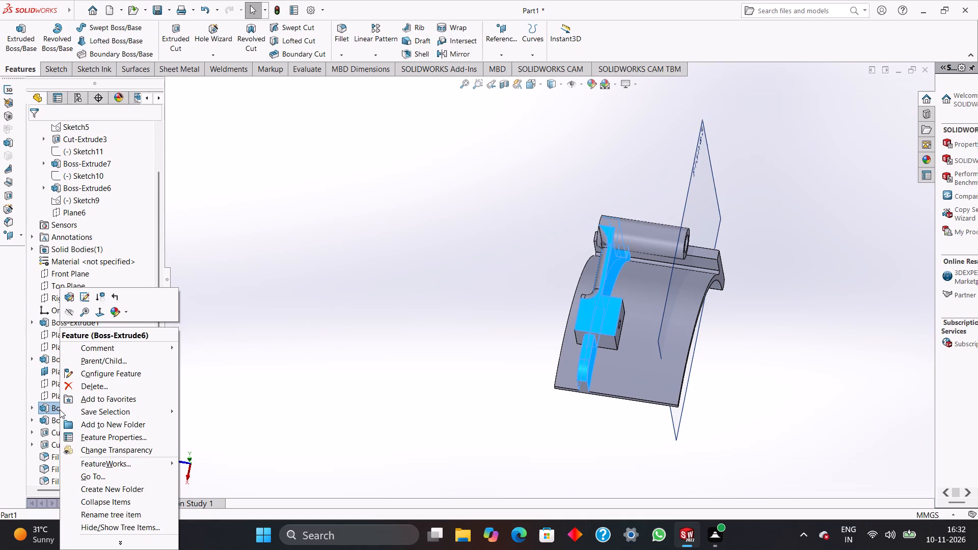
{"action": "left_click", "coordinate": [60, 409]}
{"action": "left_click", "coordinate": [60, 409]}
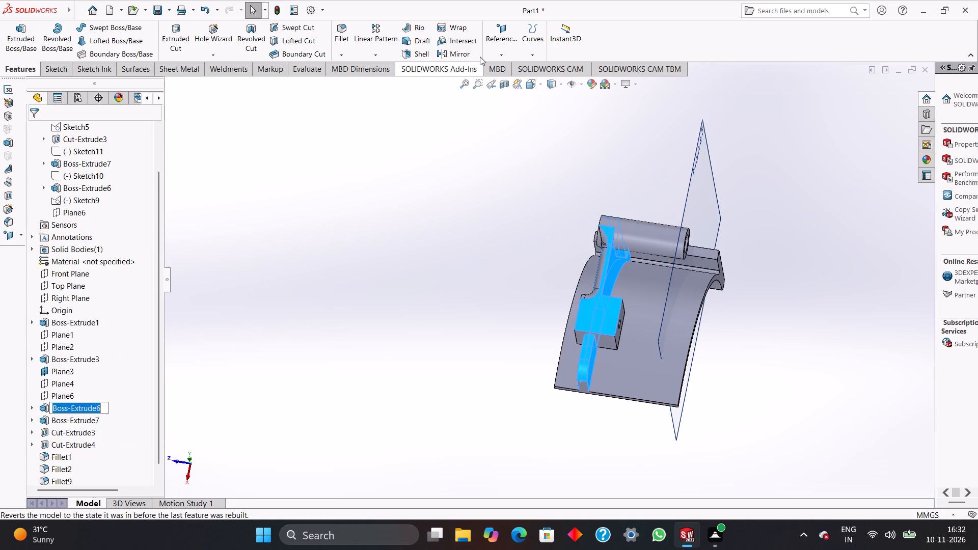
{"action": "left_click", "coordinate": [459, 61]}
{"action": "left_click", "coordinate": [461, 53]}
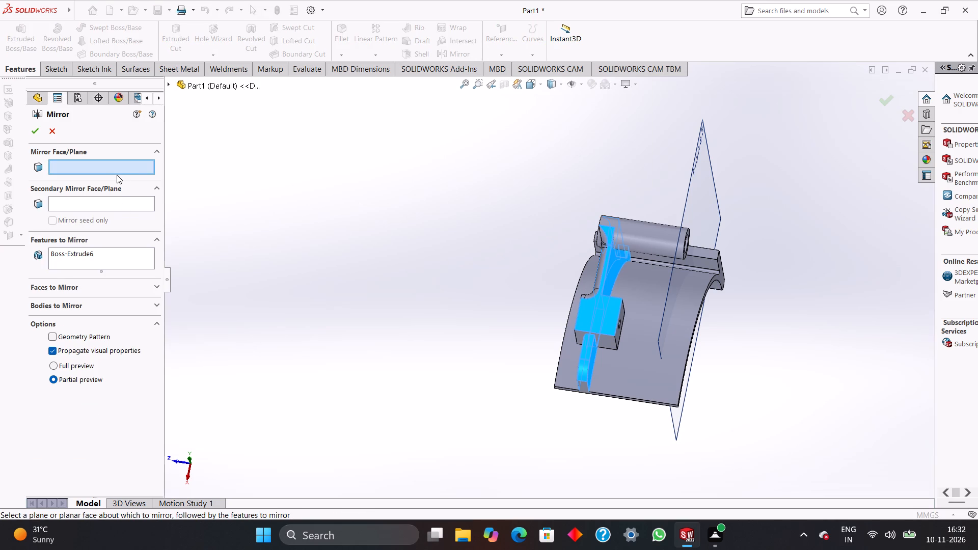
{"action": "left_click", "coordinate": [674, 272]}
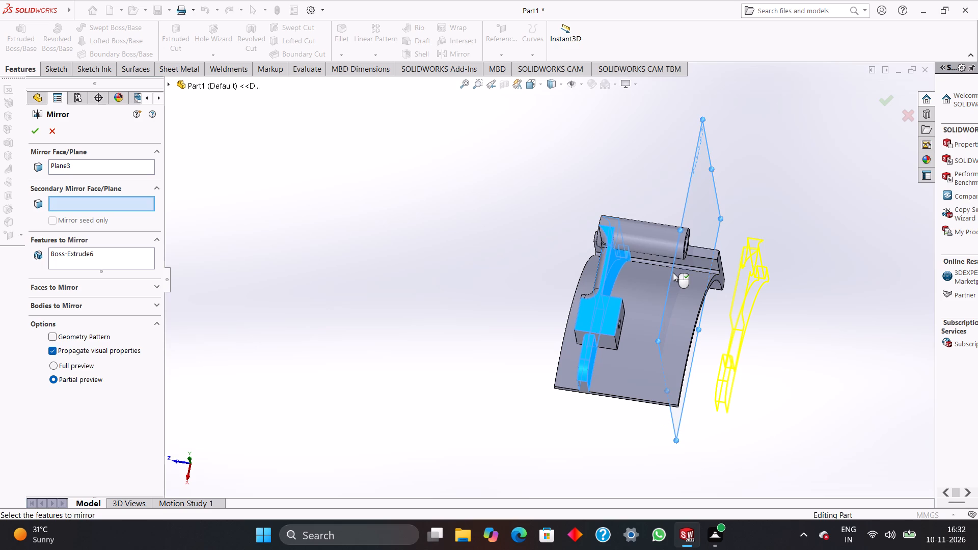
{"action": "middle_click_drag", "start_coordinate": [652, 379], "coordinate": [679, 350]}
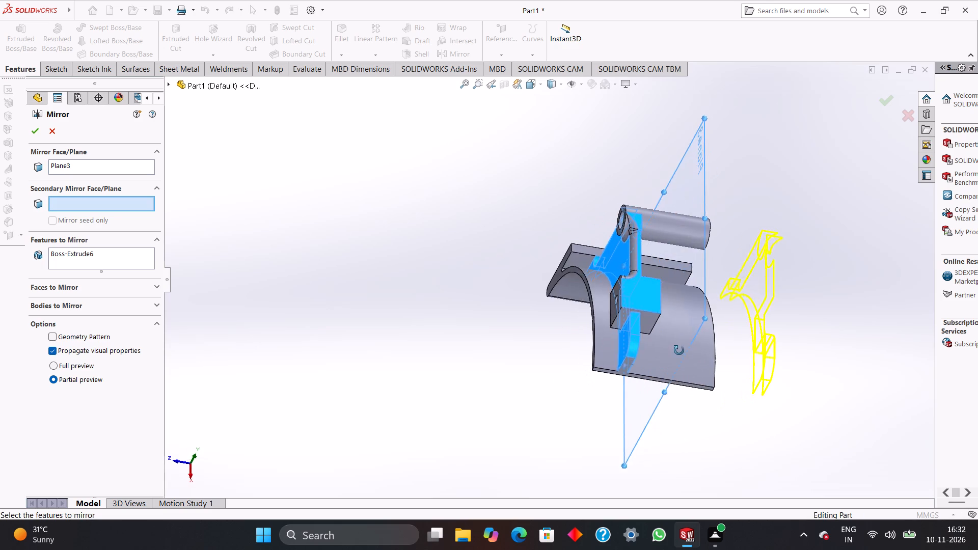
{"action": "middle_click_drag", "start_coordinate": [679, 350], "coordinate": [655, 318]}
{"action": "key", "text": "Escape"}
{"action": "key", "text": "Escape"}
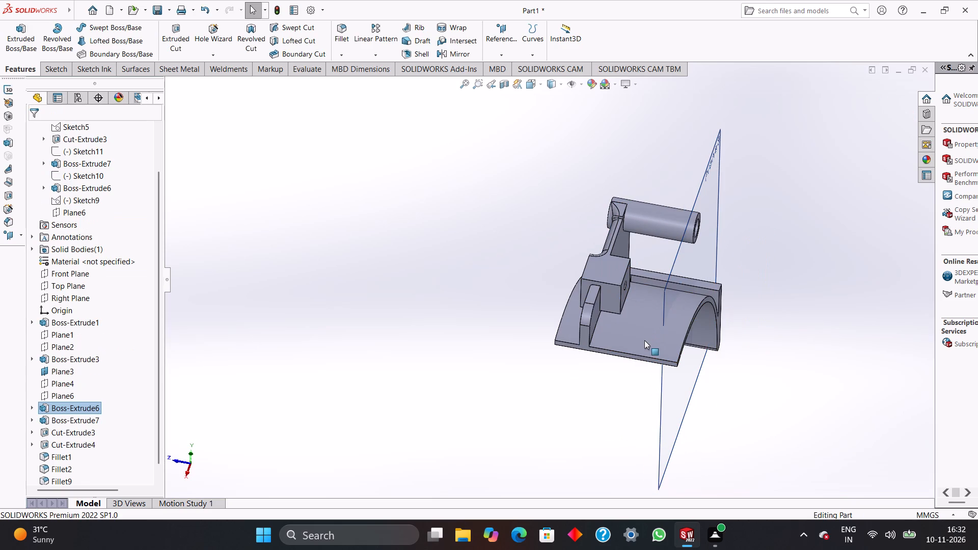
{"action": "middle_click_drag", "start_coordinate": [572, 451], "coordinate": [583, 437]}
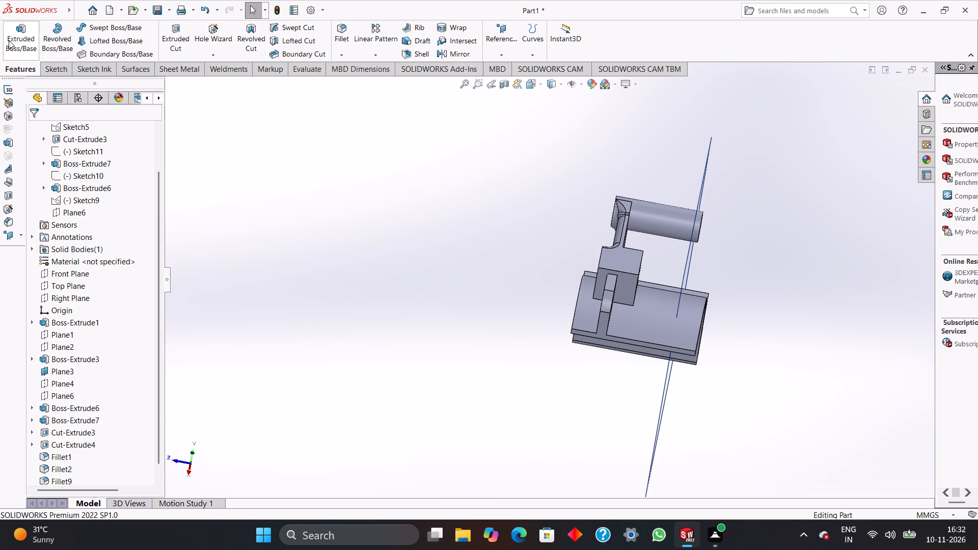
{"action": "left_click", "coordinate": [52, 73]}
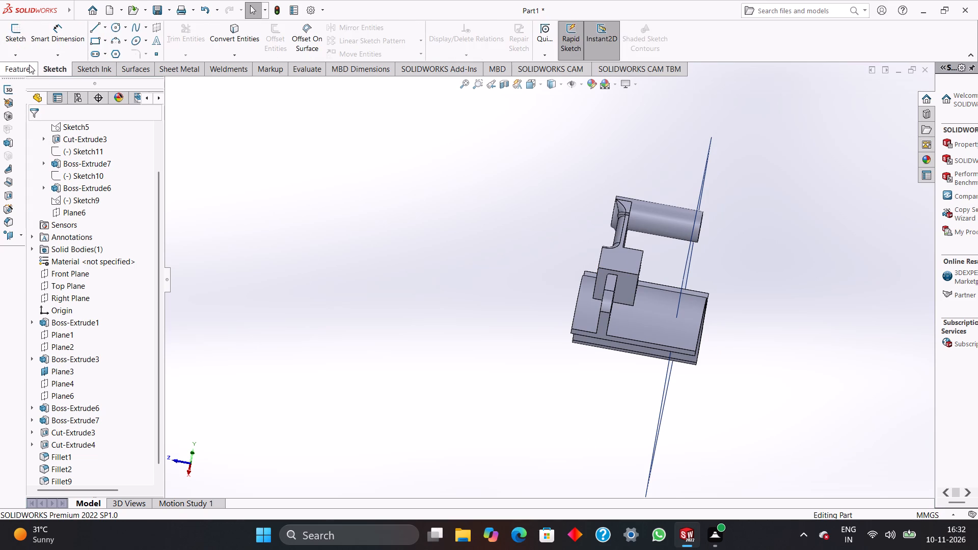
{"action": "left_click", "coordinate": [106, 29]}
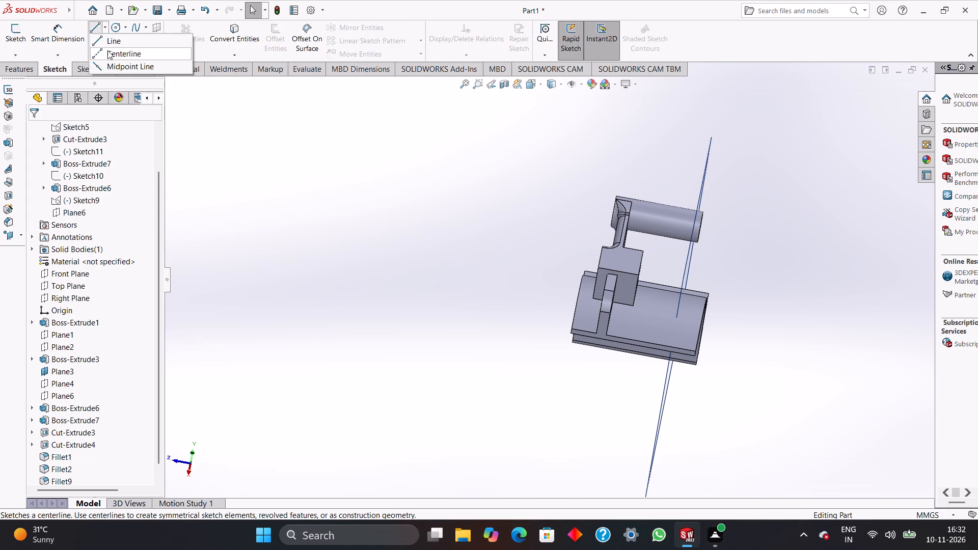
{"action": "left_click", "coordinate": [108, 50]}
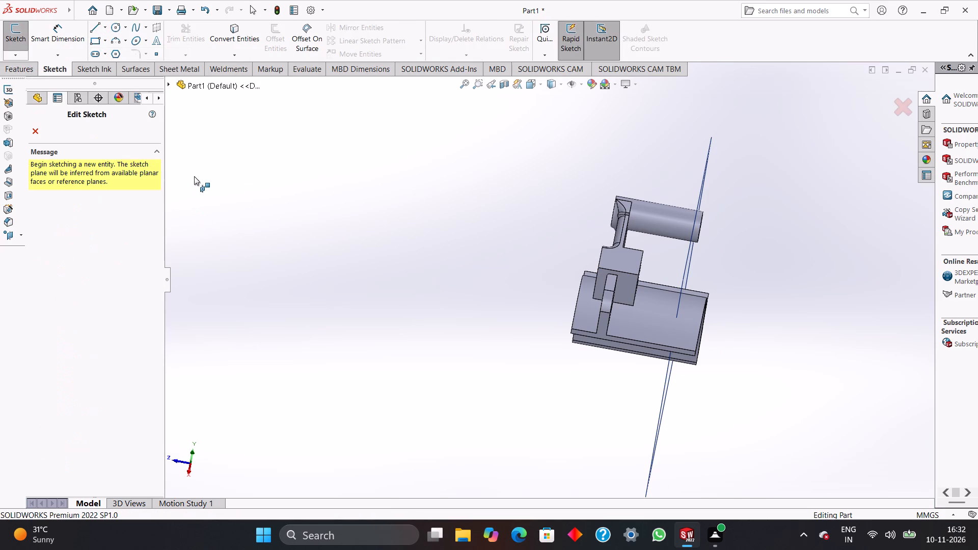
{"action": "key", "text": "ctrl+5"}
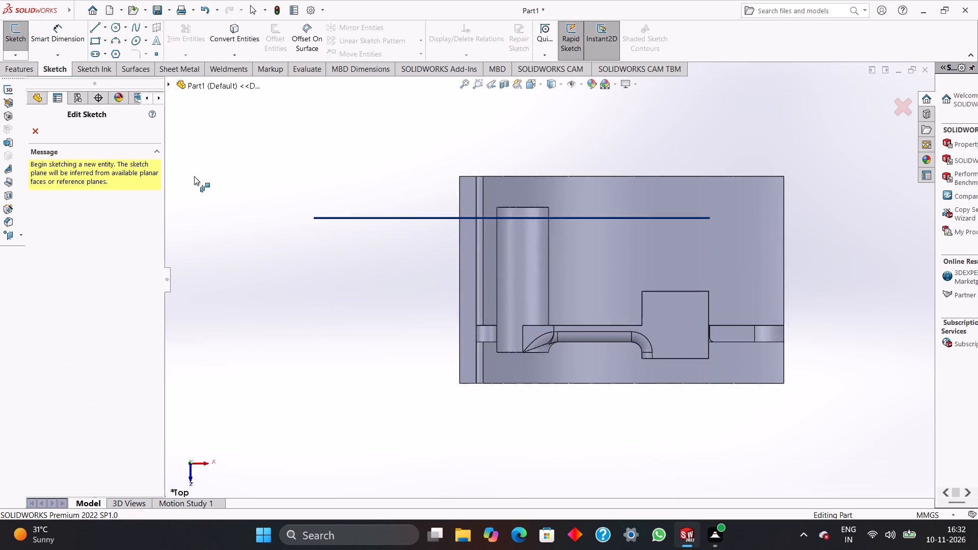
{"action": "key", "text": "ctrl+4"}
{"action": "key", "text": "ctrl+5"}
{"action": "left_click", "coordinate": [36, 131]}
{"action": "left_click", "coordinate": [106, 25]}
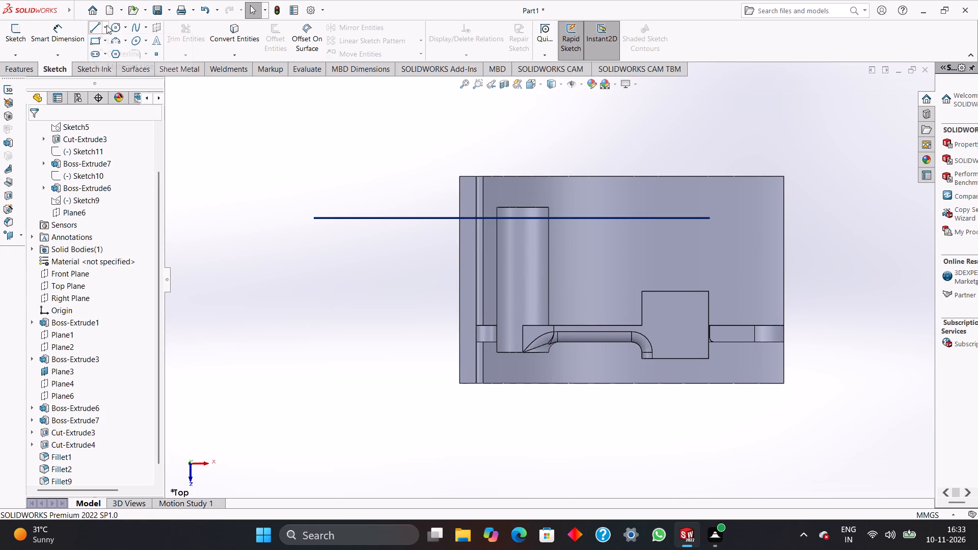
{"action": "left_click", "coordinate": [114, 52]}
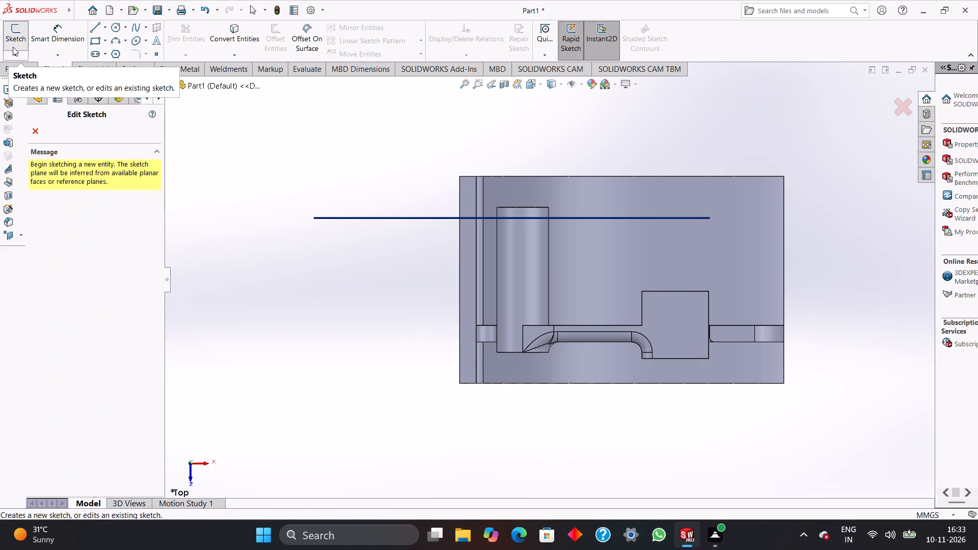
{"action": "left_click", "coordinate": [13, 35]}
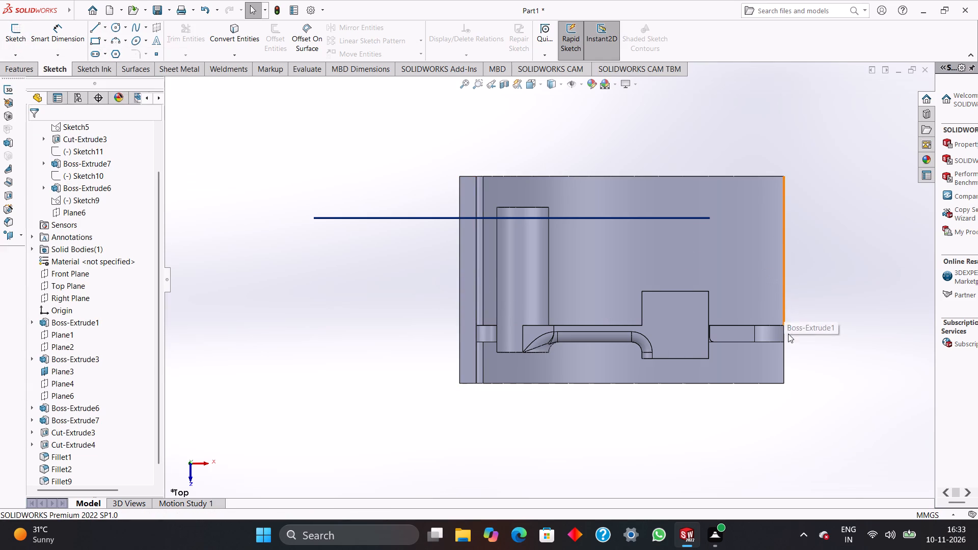
Sketch a lengthwise line about 409 mm long through the middle of the flange's outer edge, extending past both ends of the base, and exit the sketch.
{"action": "left_click", "coordinate": [96, 29]}
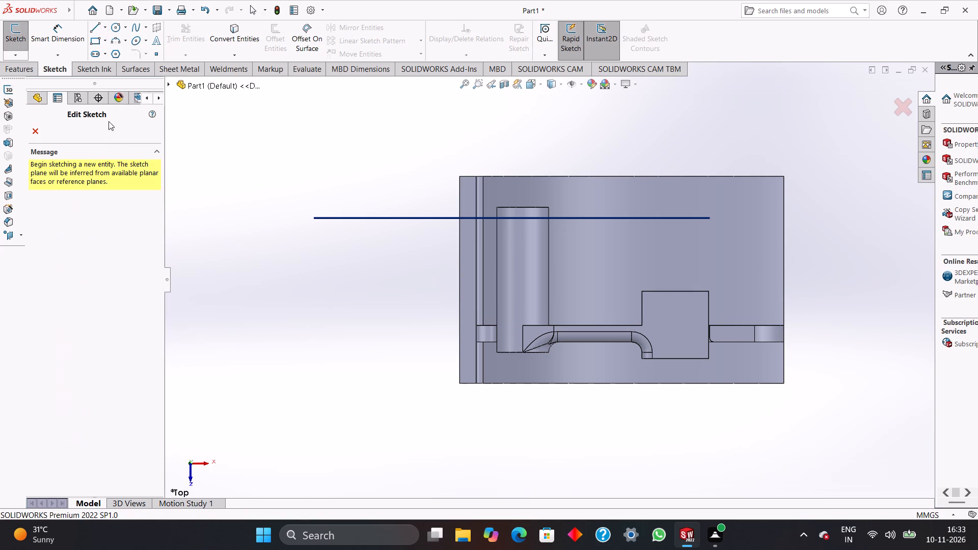
{"action": "left_click", "coordinate": [459, 281]}
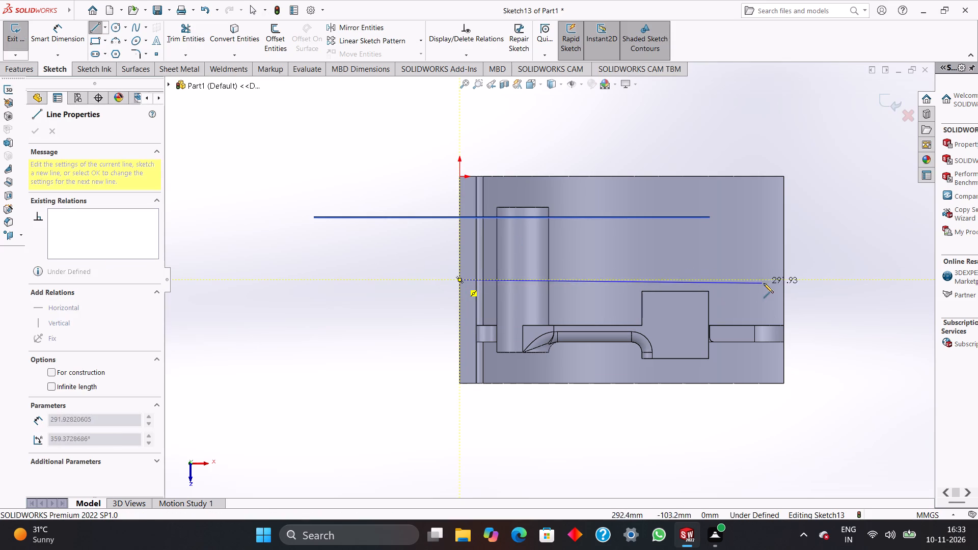
{"action": "left_click", "coordinate": [828, 278]}
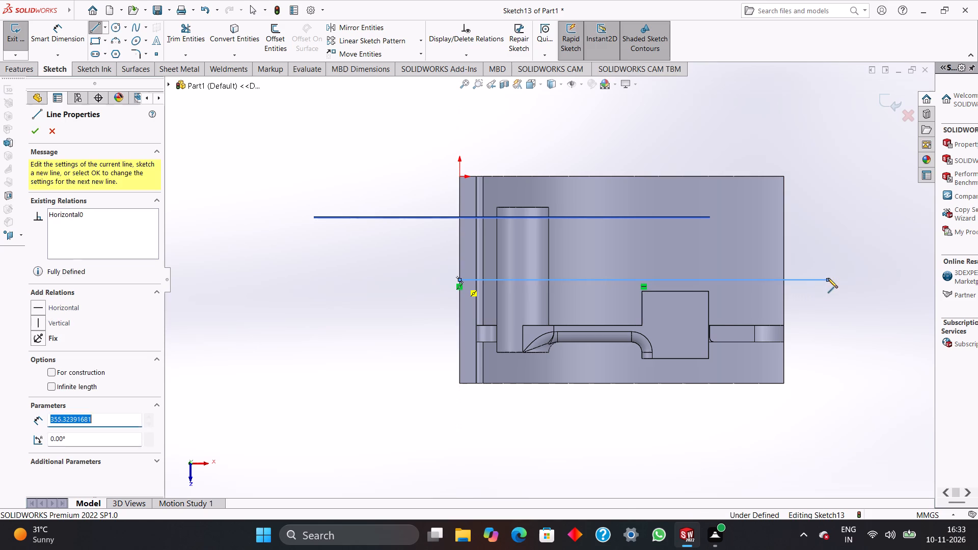
{"action": "left_click", "coordinate": [403, 278]}
{"action": "key", "text": "Escape"}
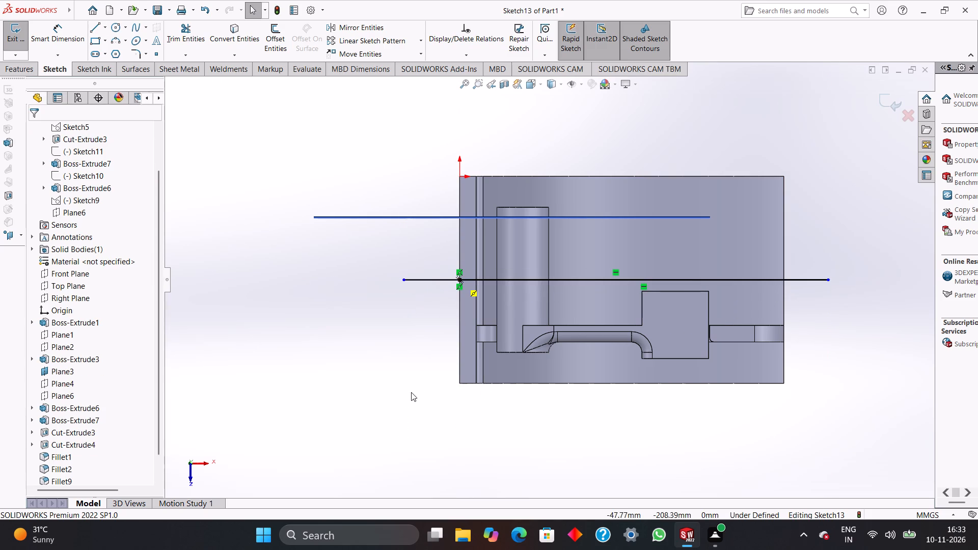
{"action": "middle_click_drag", "start_coordinate": [481, 466], "coordinate": [342, 401]}
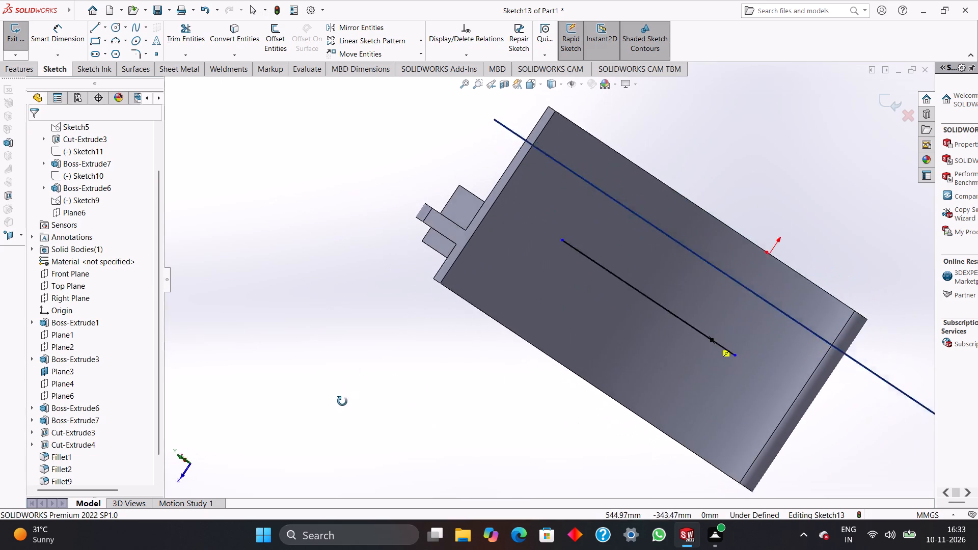
{"action": "middle_click_drag", "start_coordinate": [342, 401], "coordinate": [391, 478]}
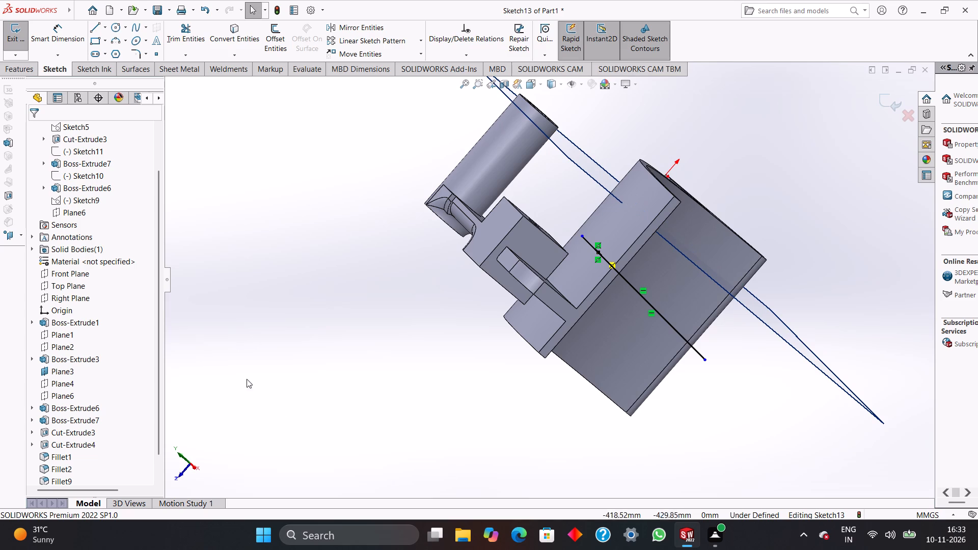
{"action": "left_click", "coordinate": [64, 411]}
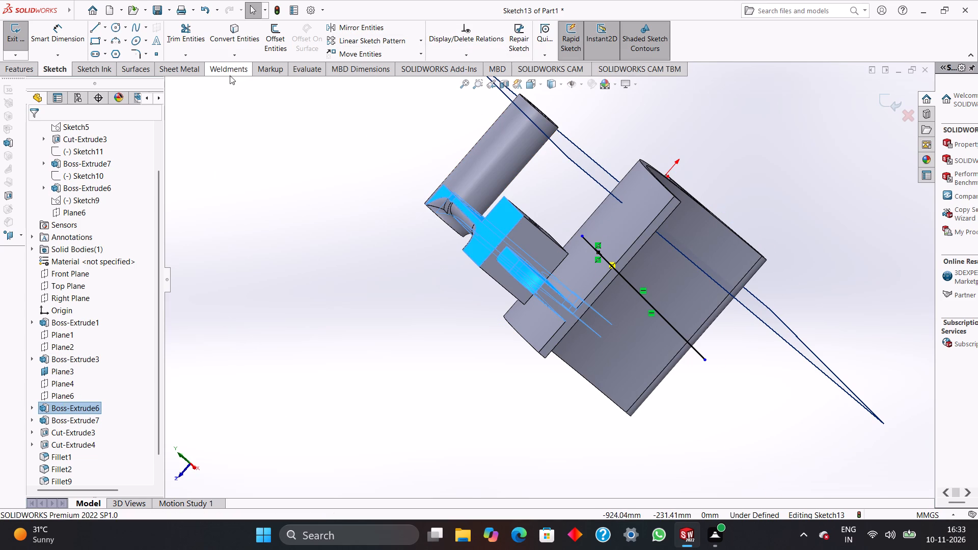
{"action": "left_click", "coordinate": [29, 66]}
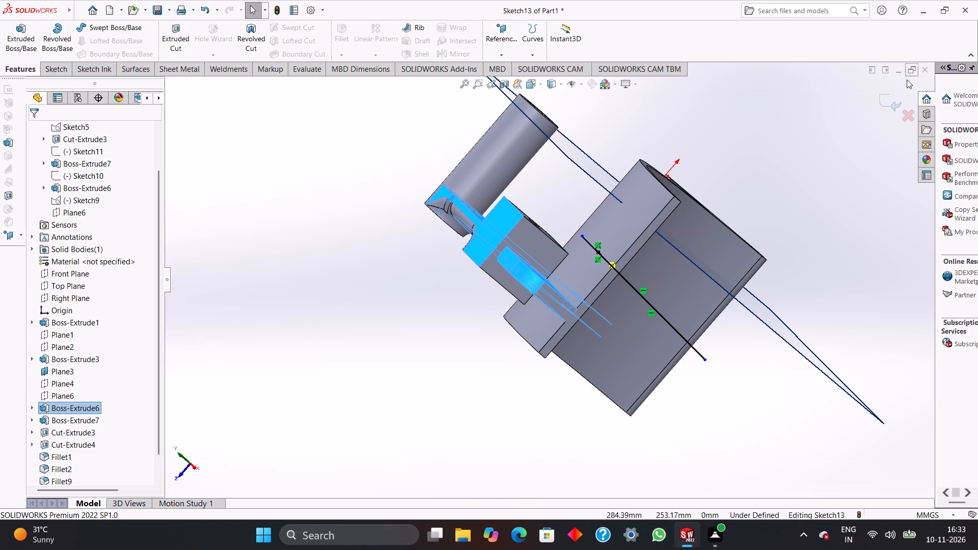
{"action": "left_click", "coordinate": [893, 96]}
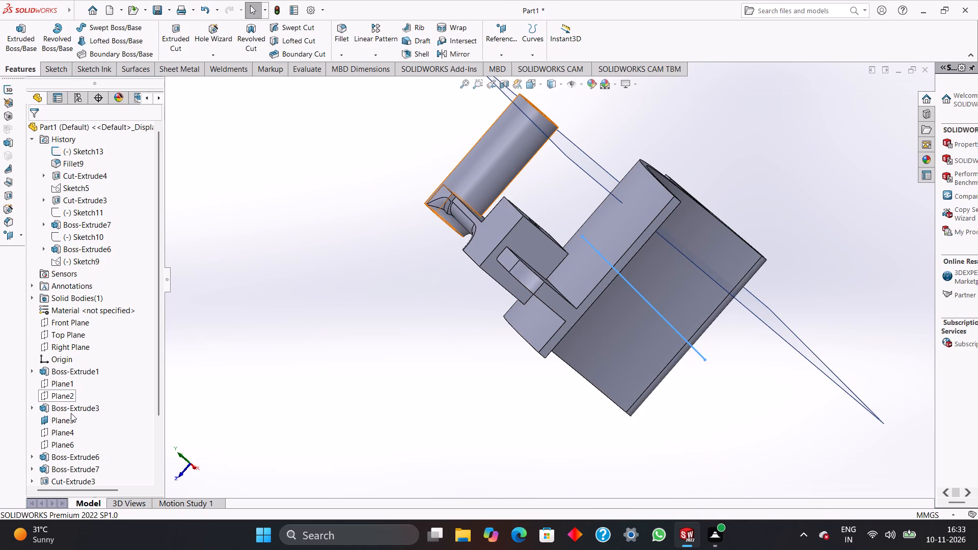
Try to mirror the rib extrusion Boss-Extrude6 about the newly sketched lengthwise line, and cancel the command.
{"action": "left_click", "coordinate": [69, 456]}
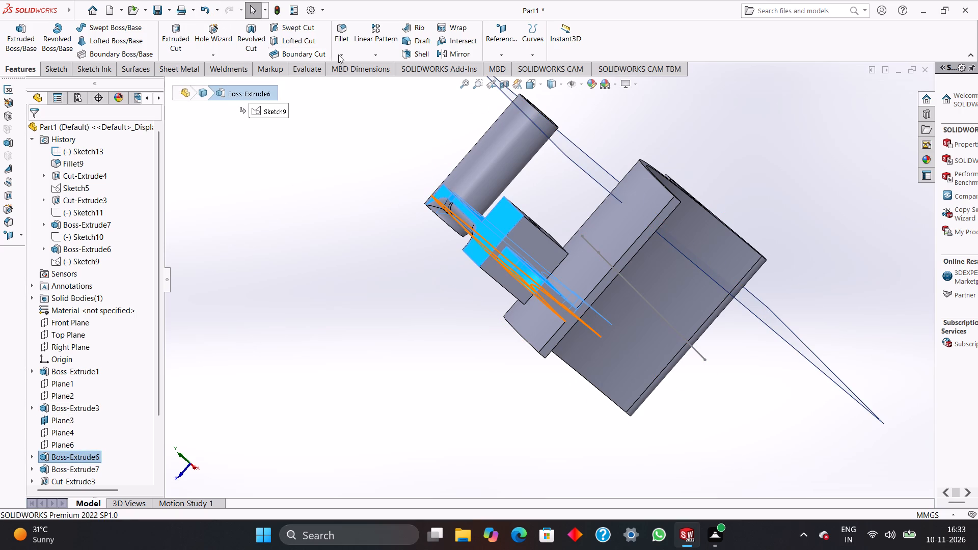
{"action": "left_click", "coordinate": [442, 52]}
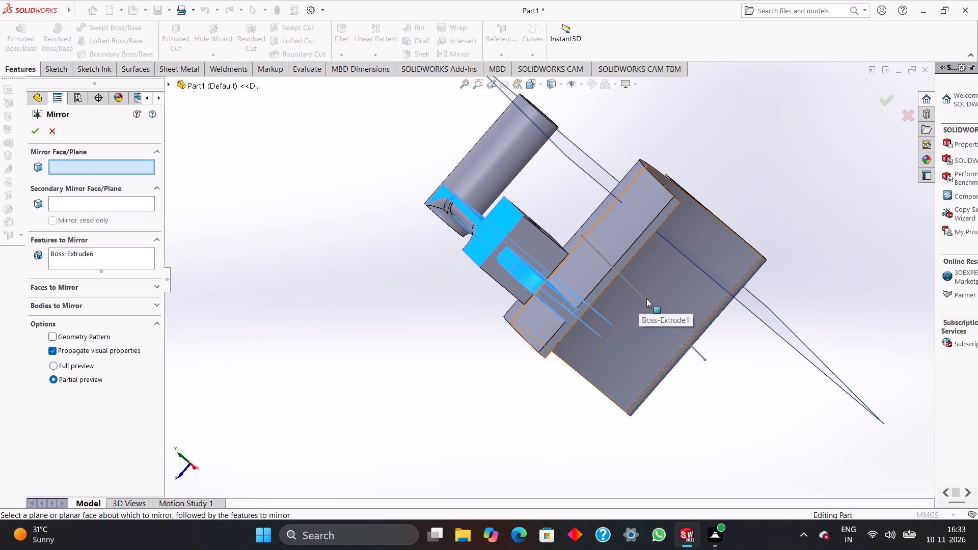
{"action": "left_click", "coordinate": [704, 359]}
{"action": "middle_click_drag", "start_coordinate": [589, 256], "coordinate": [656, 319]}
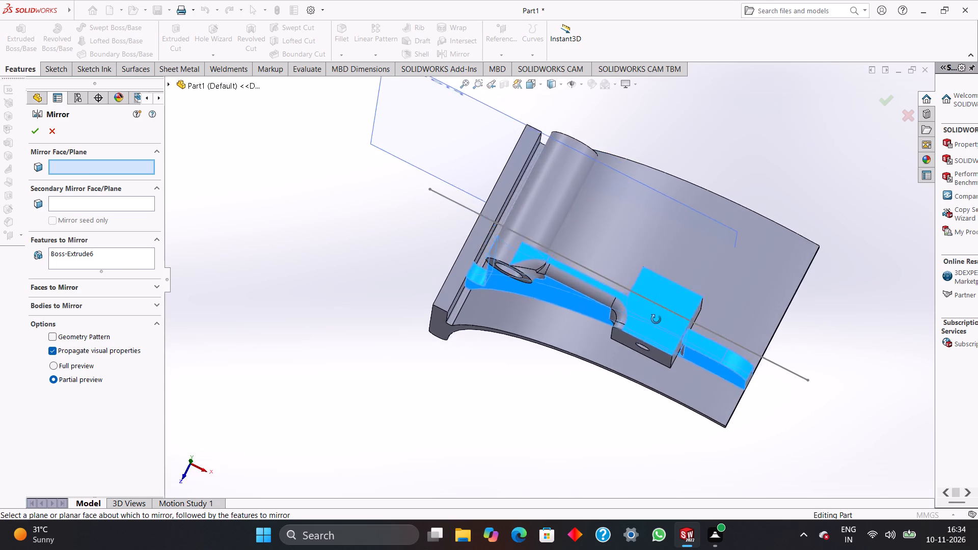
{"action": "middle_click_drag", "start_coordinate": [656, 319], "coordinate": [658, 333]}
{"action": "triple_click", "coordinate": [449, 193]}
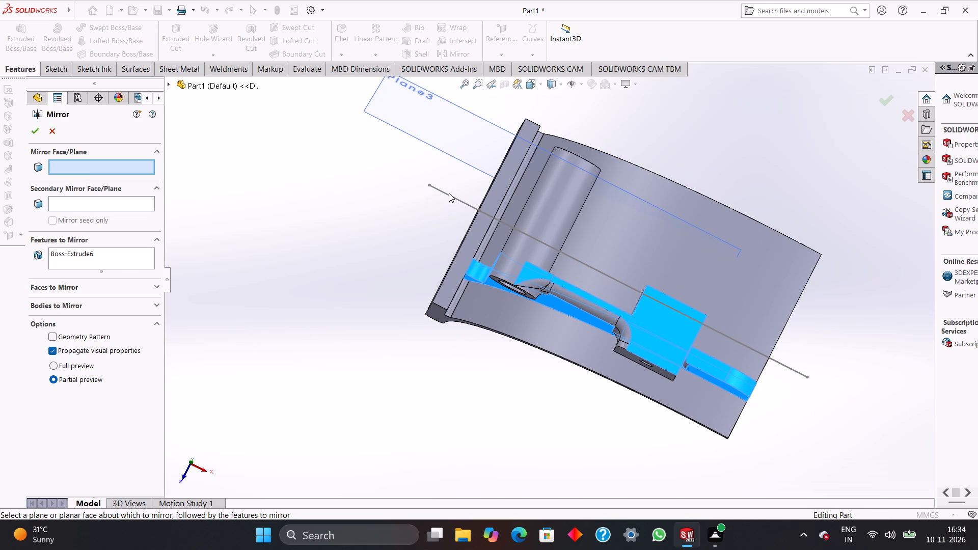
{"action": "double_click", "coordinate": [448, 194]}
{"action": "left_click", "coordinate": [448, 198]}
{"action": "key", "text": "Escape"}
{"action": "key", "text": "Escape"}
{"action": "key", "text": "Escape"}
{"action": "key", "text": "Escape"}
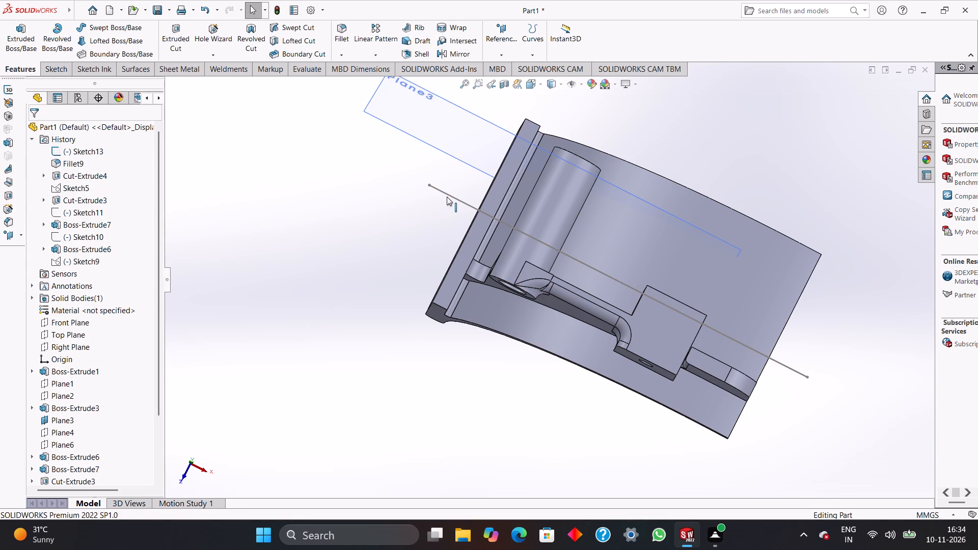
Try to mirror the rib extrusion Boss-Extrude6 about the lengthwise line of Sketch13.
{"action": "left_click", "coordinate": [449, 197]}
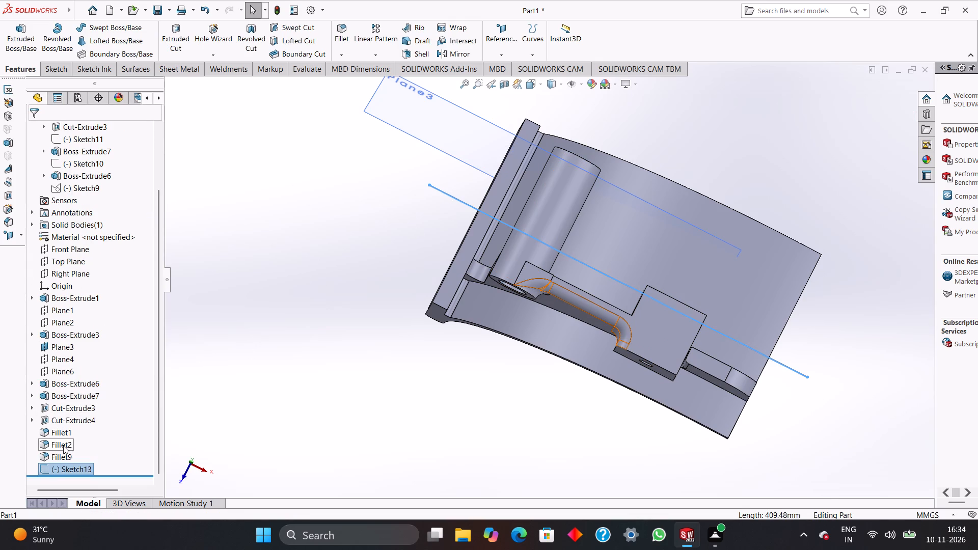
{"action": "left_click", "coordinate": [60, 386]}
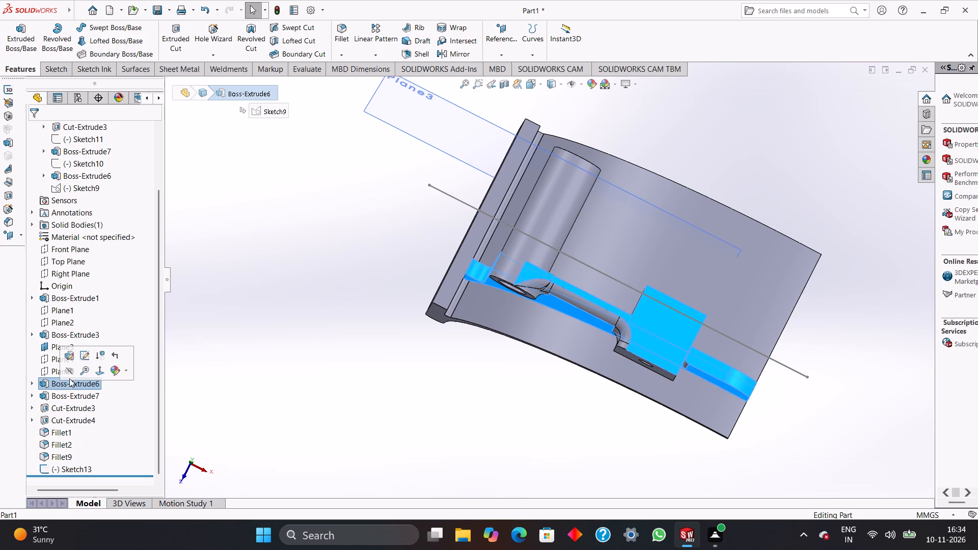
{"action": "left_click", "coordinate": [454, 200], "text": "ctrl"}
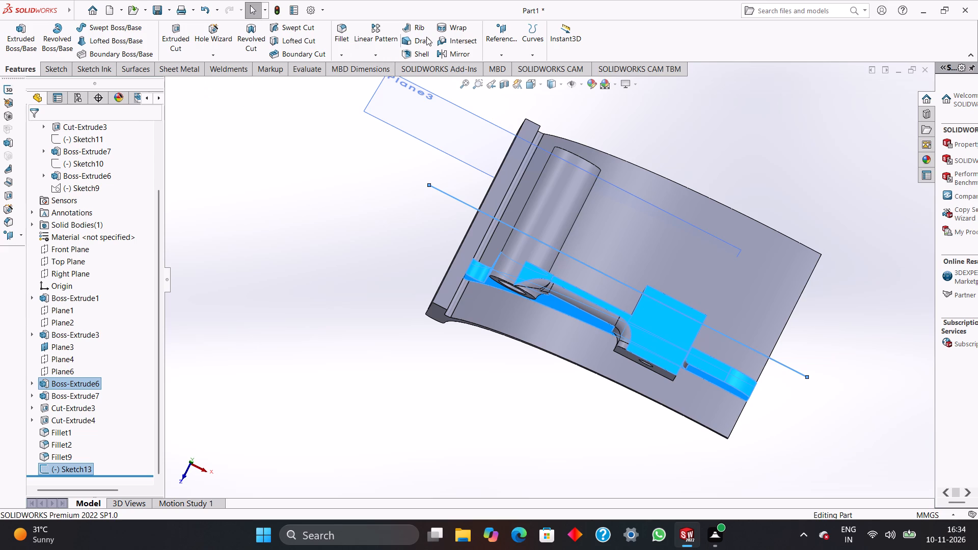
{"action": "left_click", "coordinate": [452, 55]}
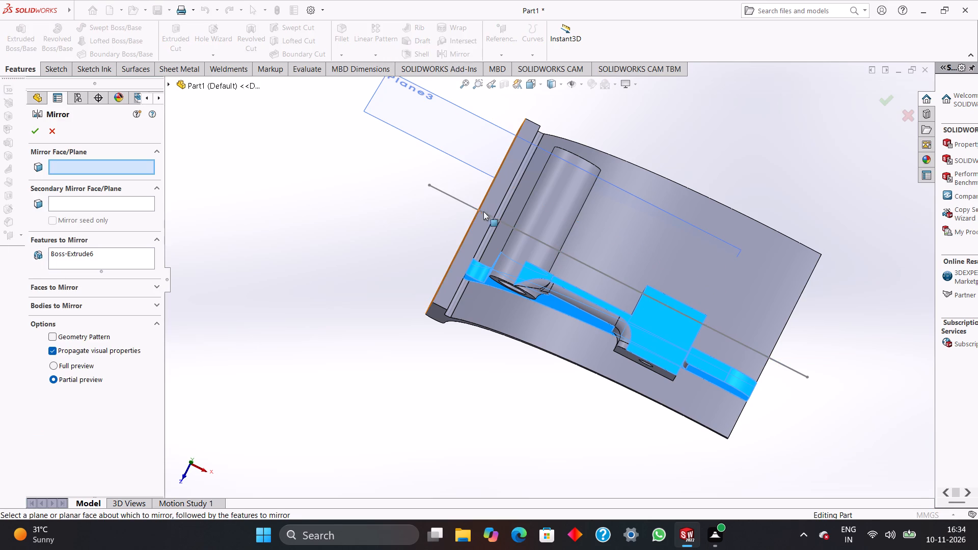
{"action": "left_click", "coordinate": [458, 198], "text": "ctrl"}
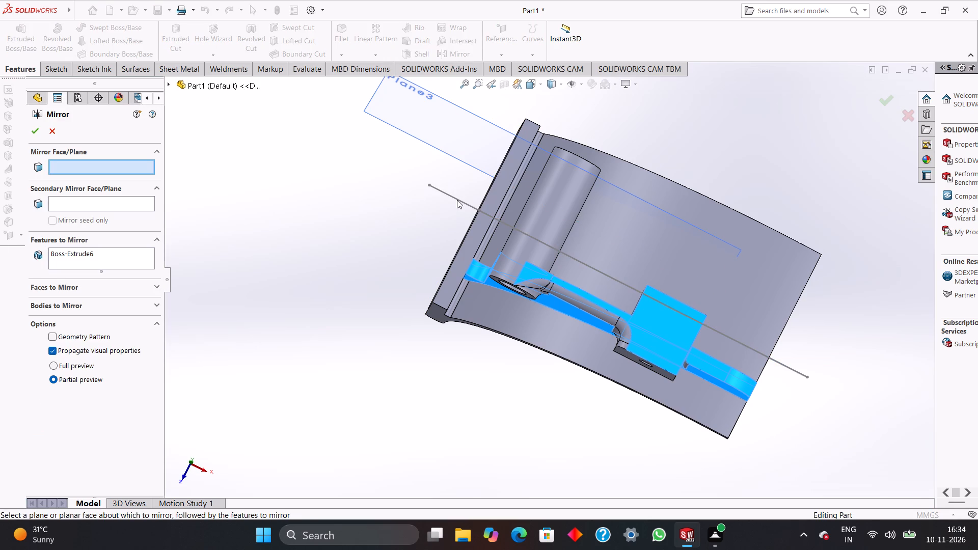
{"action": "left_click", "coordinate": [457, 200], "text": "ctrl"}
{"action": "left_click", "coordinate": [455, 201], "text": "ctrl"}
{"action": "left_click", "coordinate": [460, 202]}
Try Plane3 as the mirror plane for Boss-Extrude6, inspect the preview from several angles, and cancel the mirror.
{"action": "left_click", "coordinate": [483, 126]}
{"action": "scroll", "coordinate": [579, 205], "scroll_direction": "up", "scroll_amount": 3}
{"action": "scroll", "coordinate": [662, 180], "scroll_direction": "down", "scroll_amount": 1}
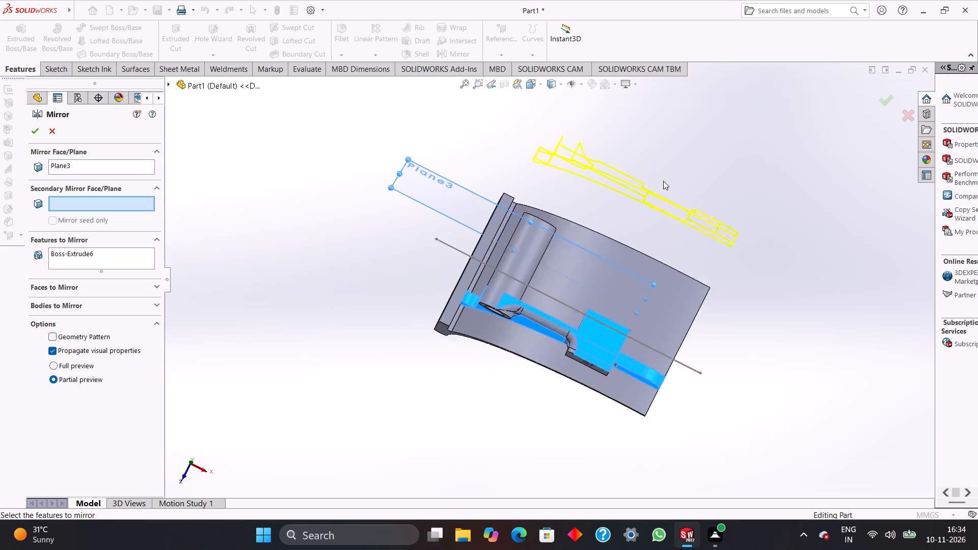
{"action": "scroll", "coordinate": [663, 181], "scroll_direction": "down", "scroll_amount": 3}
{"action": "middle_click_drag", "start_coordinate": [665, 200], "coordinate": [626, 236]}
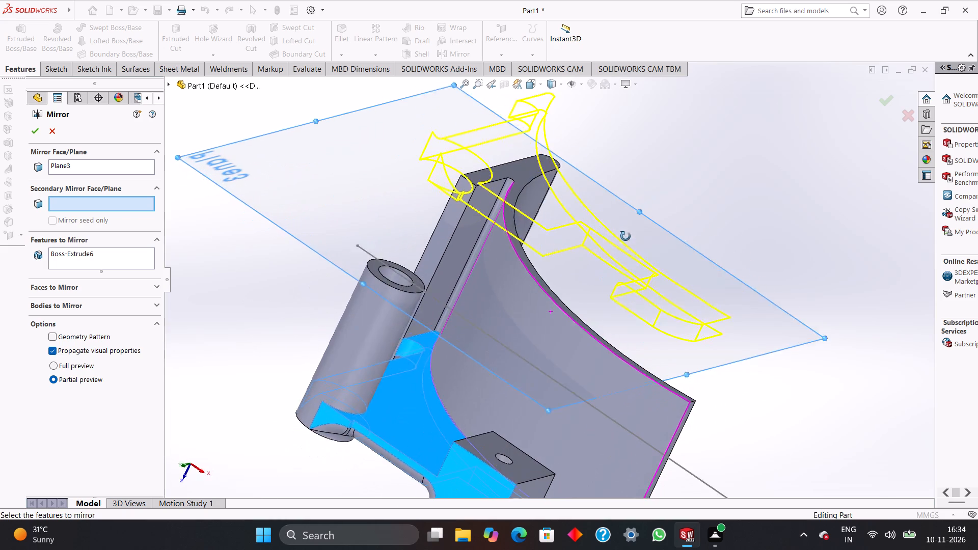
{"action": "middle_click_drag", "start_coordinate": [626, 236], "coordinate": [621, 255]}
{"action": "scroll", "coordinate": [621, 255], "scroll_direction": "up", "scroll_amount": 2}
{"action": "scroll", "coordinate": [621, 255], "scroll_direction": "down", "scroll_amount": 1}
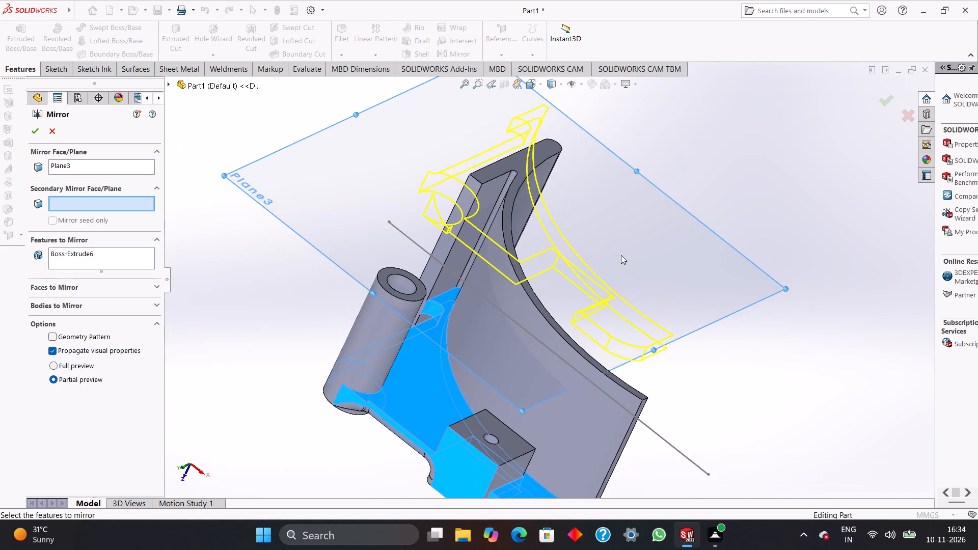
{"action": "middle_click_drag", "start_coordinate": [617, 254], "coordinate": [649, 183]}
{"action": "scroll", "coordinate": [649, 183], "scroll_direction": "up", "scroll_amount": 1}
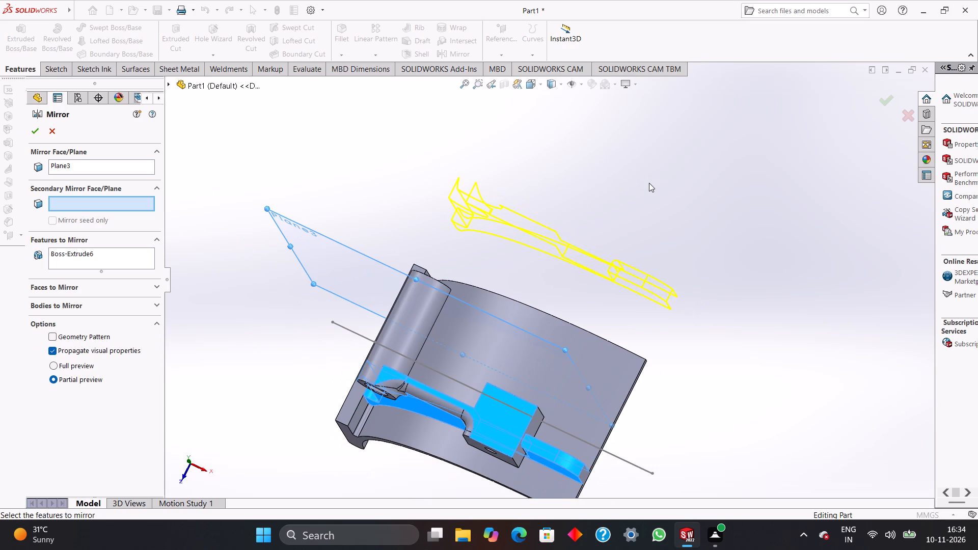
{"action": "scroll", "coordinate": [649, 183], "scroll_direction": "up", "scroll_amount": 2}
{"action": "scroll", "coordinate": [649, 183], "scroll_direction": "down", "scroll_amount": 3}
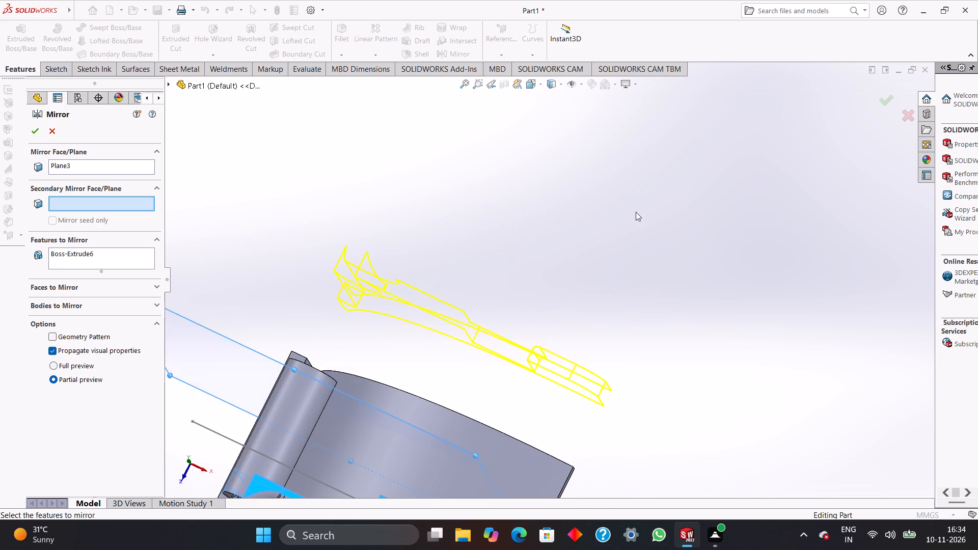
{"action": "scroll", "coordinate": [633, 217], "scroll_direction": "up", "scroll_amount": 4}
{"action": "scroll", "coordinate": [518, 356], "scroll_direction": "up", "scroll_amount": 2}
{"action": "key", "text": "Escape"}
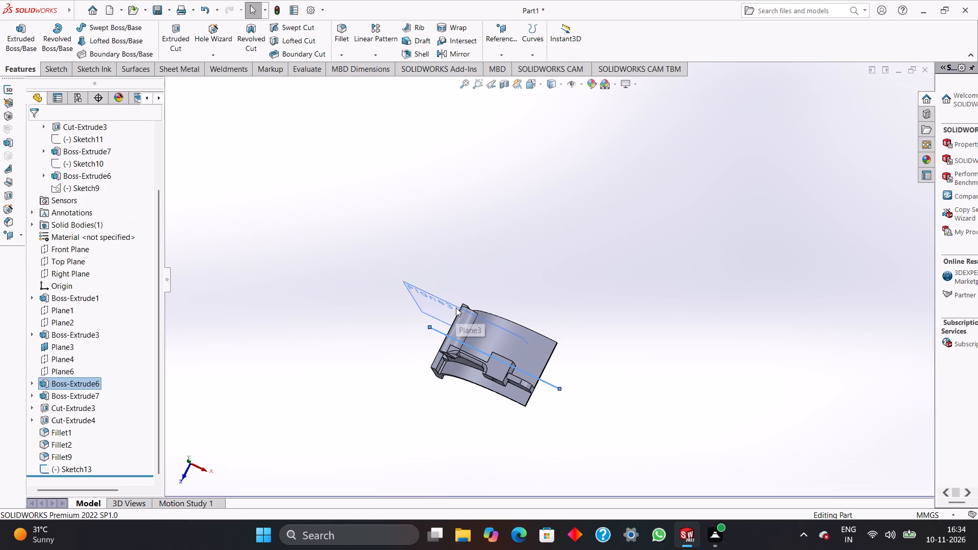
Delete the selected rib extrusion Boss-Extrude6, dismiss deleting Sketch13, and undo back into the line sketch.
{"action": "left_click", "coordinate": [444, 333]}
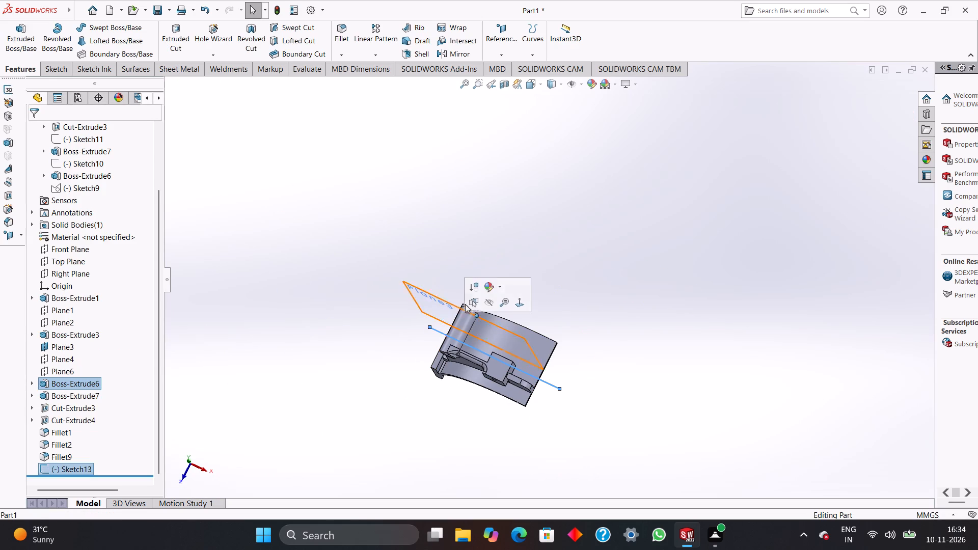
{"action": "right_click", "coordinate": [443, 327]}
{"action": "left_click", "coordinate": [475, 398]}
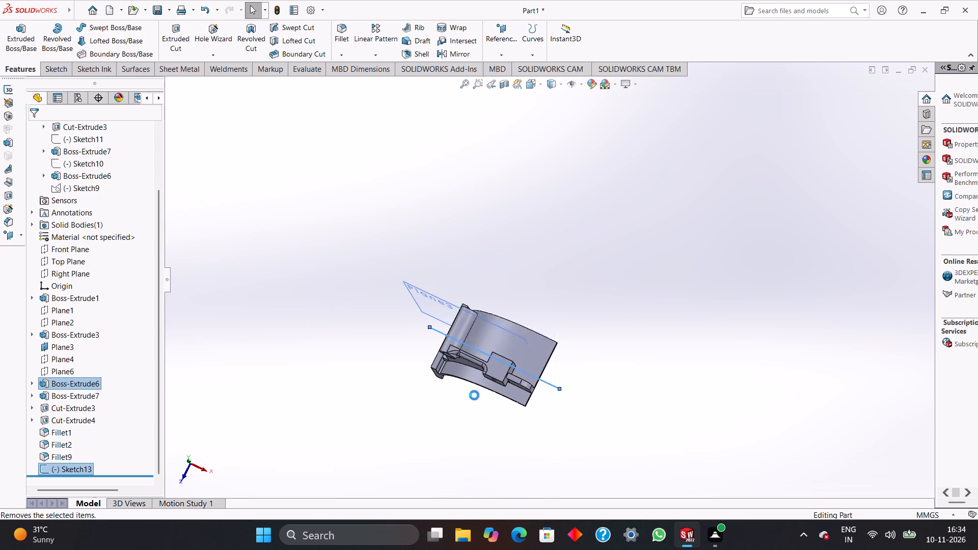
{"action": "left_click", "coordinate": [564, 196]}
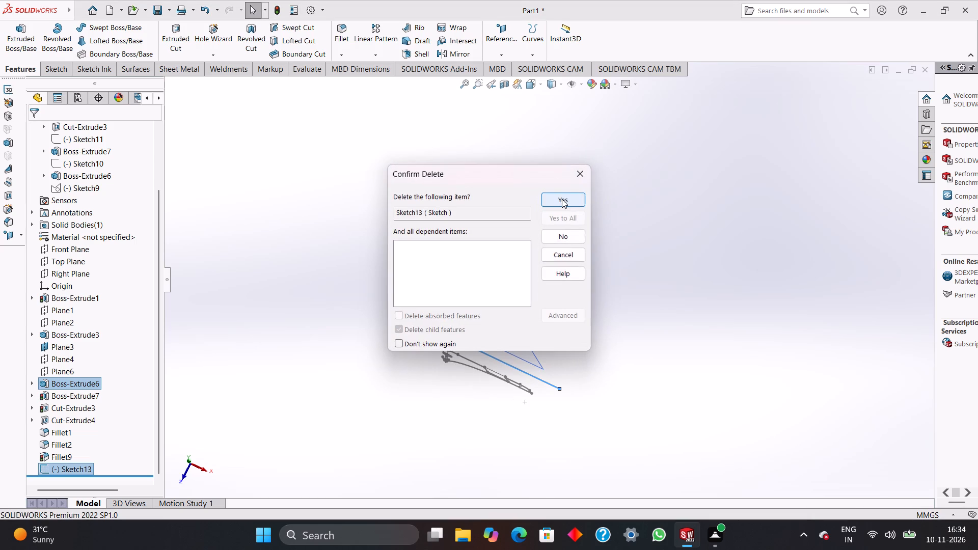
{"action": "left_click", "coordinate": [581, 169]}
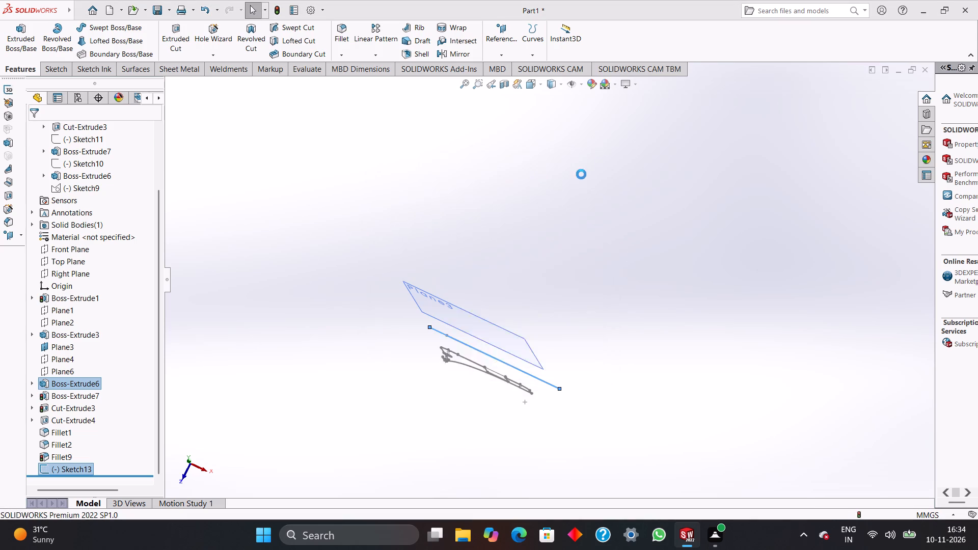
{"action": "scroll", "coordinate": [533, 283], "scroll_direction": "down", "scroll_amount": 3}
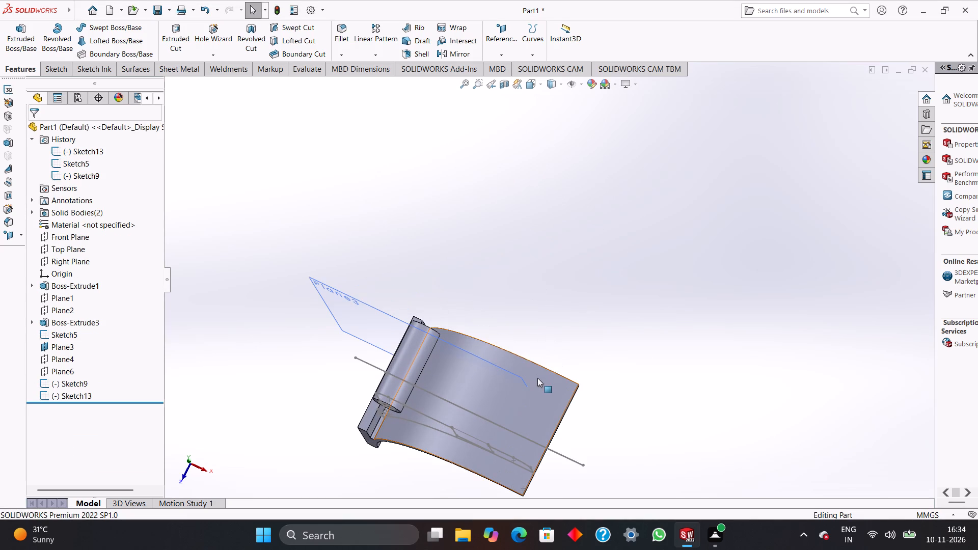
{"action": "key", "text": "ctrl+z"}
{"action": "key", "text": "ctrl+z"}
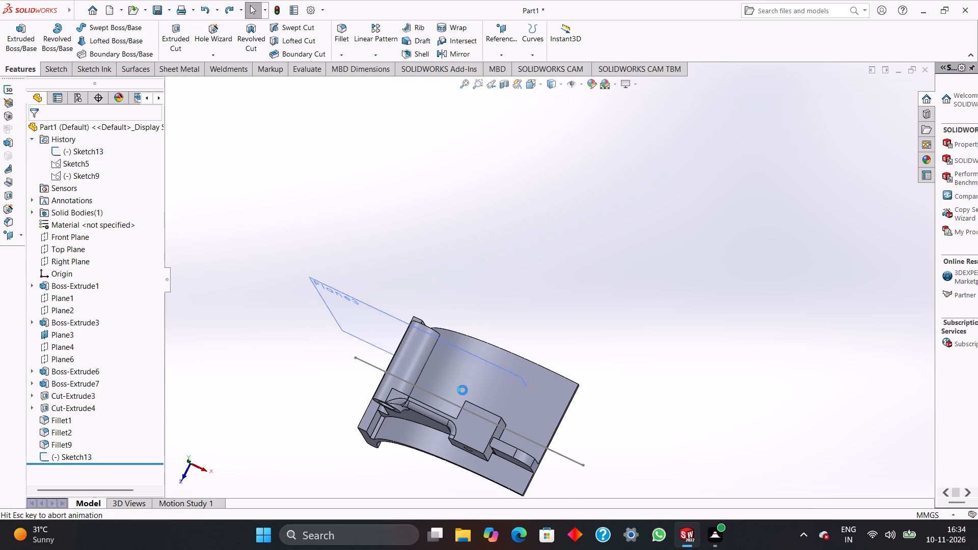
Delete both overlapping lengthwise lines from Sketch13 and exit the emptied sketch.
{"action": "right_click", "coordinate": [412, 279]}
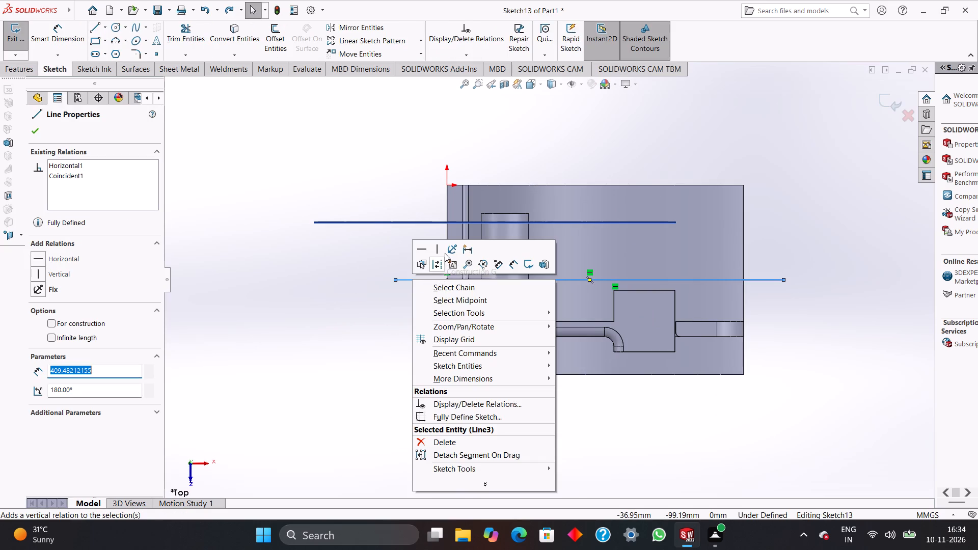
{"action": "left_click", "coordinate": [445, 439]}
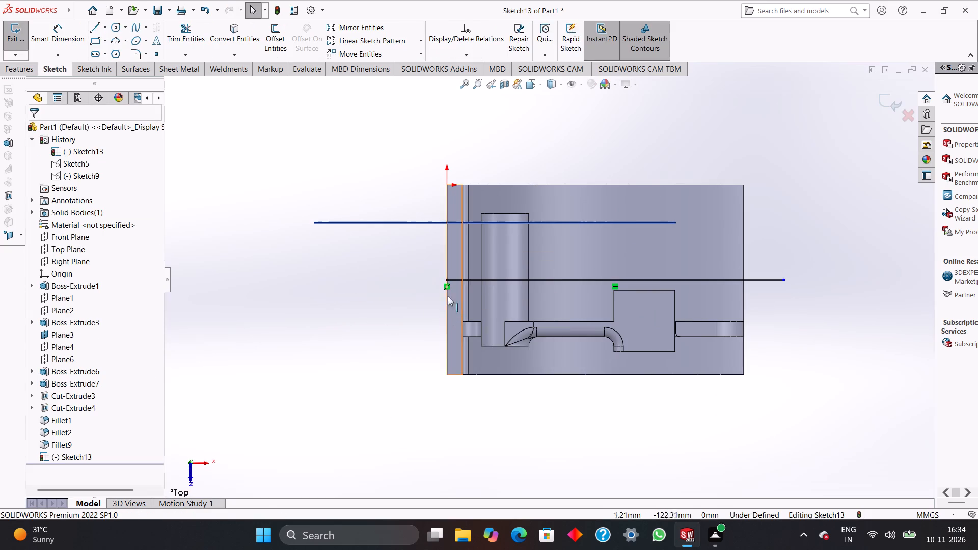
{"action": "left_click", "coordinate": [470, 281]}
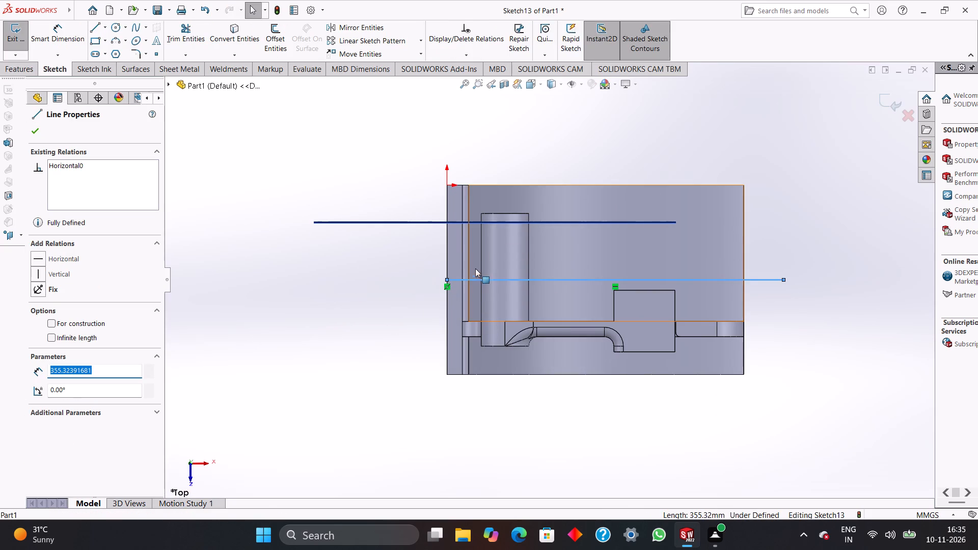
{"action": "right_click", "coordinate": [475, 279]}
{"action": "left_click", "coordinate": [524, 429]}
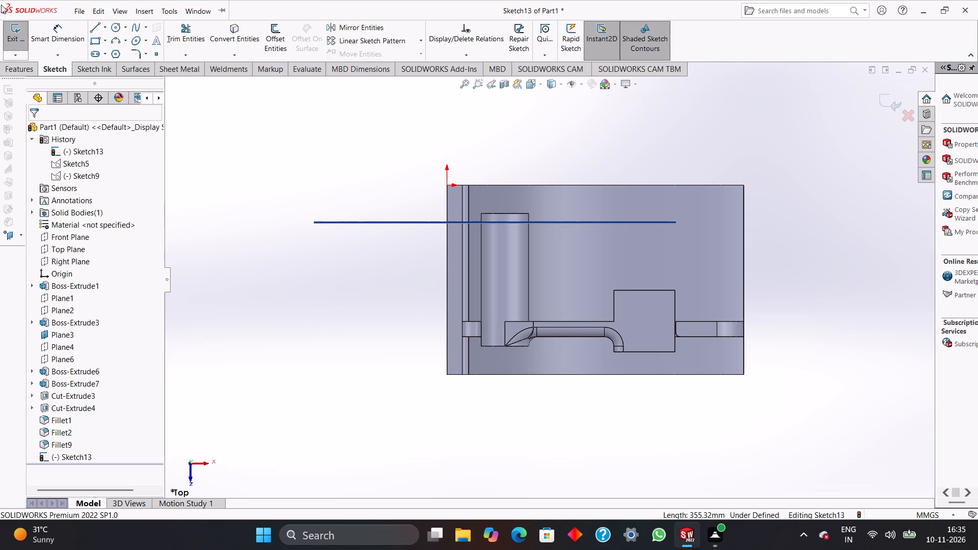
{"action": "left_click", "coordinate": [14, 34]}
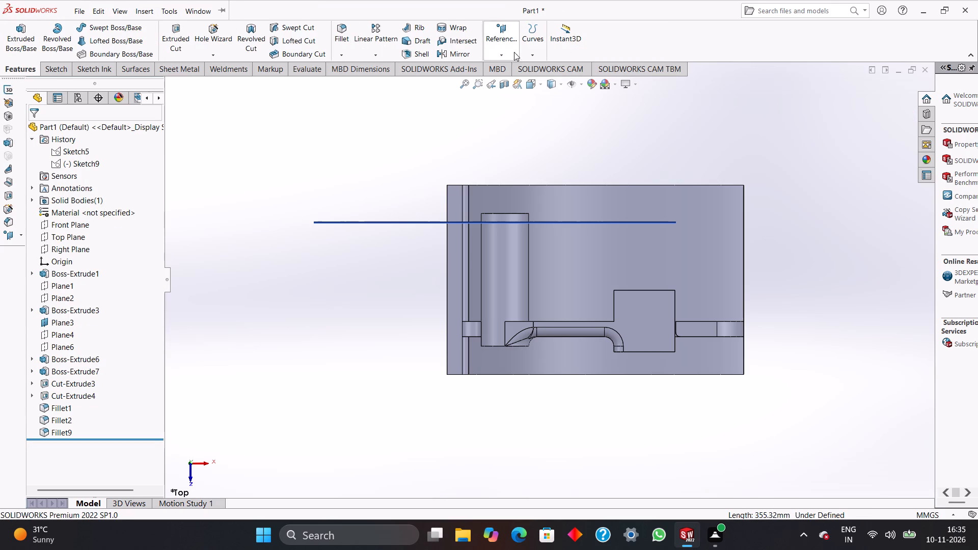
Create a reference plane offset 50 mm from Plane3 towards the rib side of the base.
{"action": "left_click", "coordinate": [510, 58]}
{"action": "left_click", "coordinate": [506, 67]}
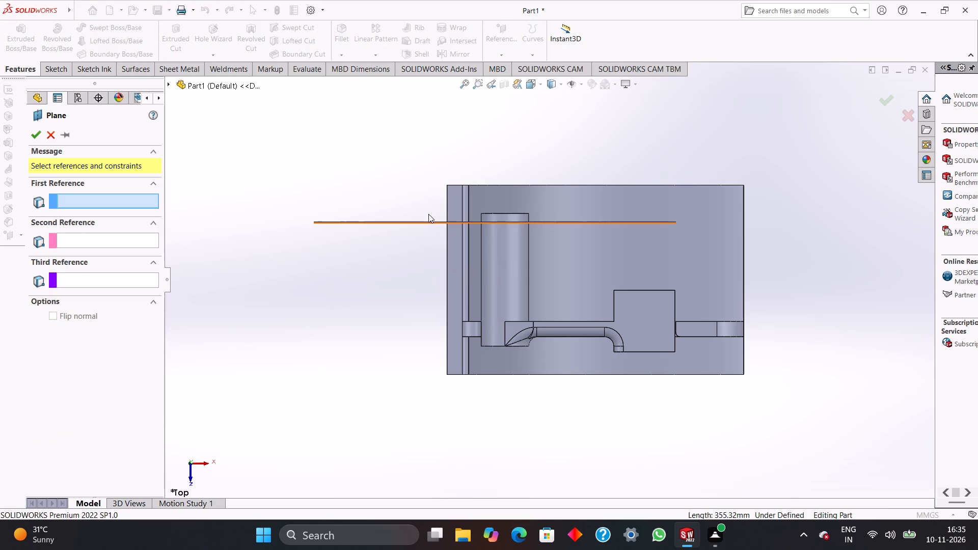
{"action": "middle_click_drag", "start_coordinate": [421, 211], "coordinate": [379, 230]}
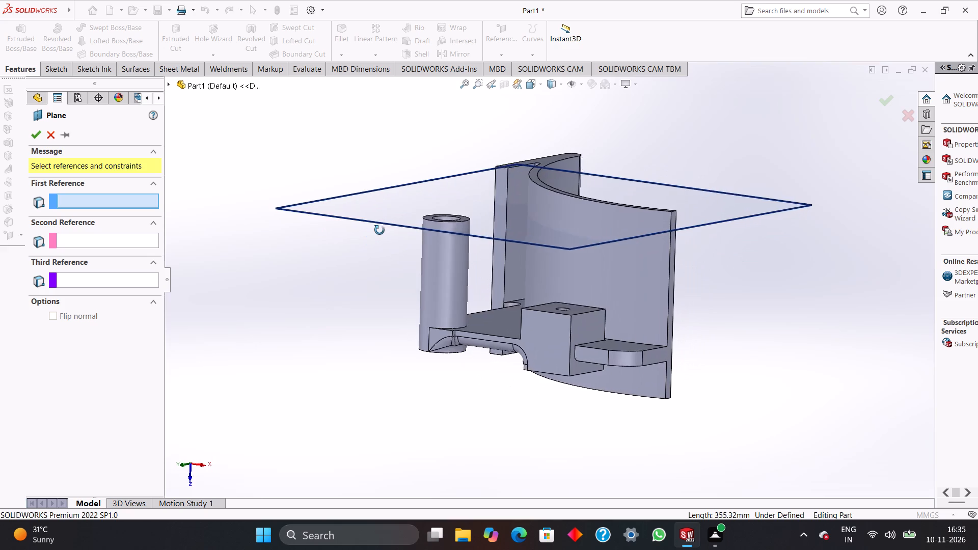
{"action": "middle_click_drag", "start_coordinate": [379, 230], "coordinate": [436, 51]}
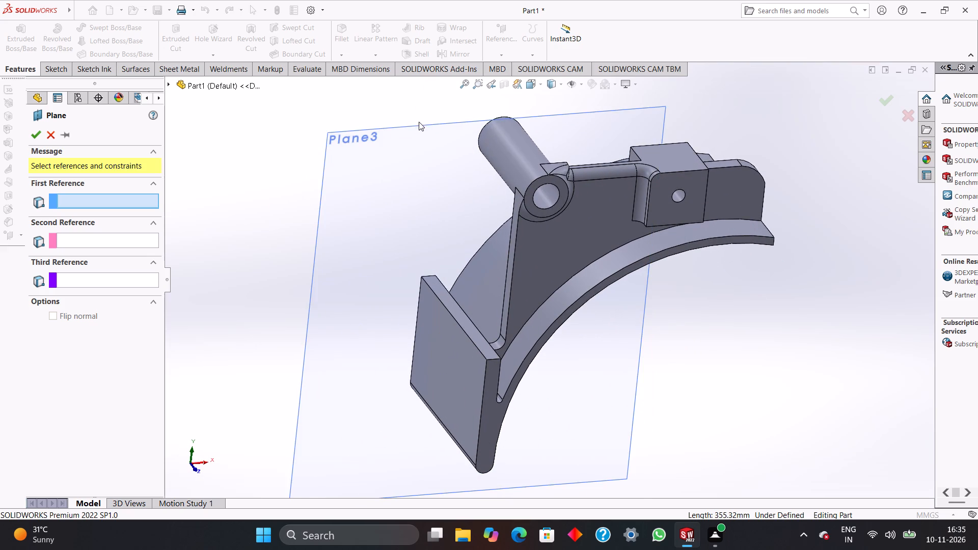
{"action": "left_click", "coordinate": [413, 125]}
{"action": "middle_click_drag", "start_coordinate": [482, 186], "coordinate": [526, 244]}
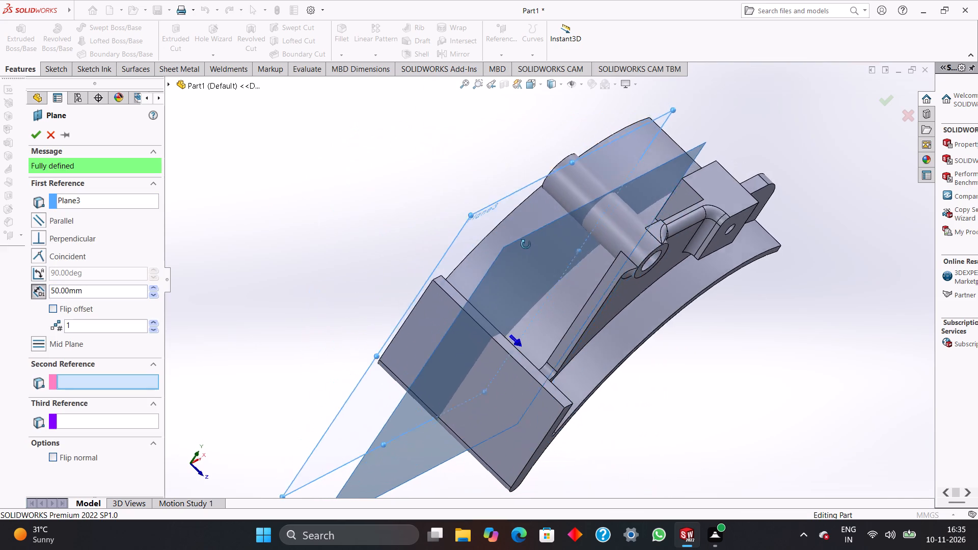
{"action": "middle_click_drag", "start_coordinate": [526, 244], "coordinate": [542, 250]}
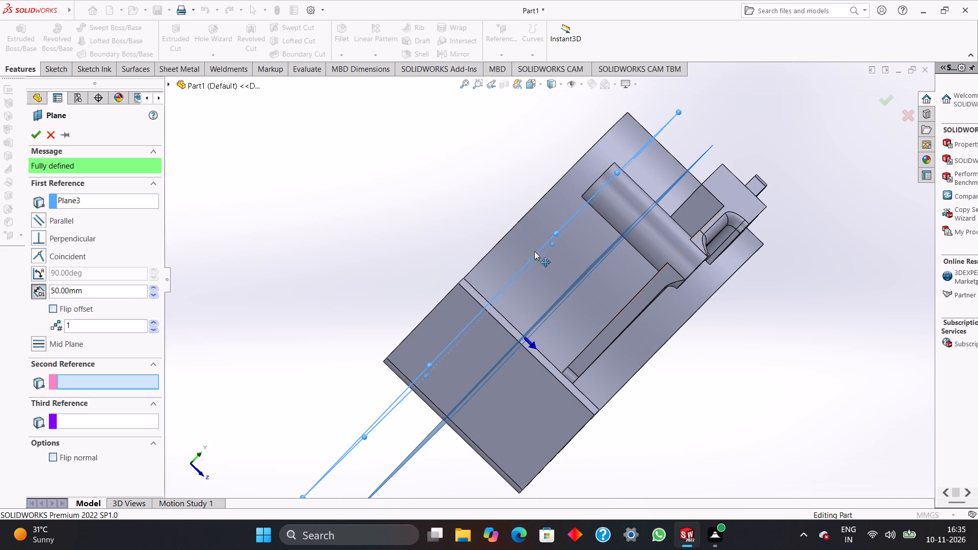
{"action": "left_click", "coordinate": [34, 134]}
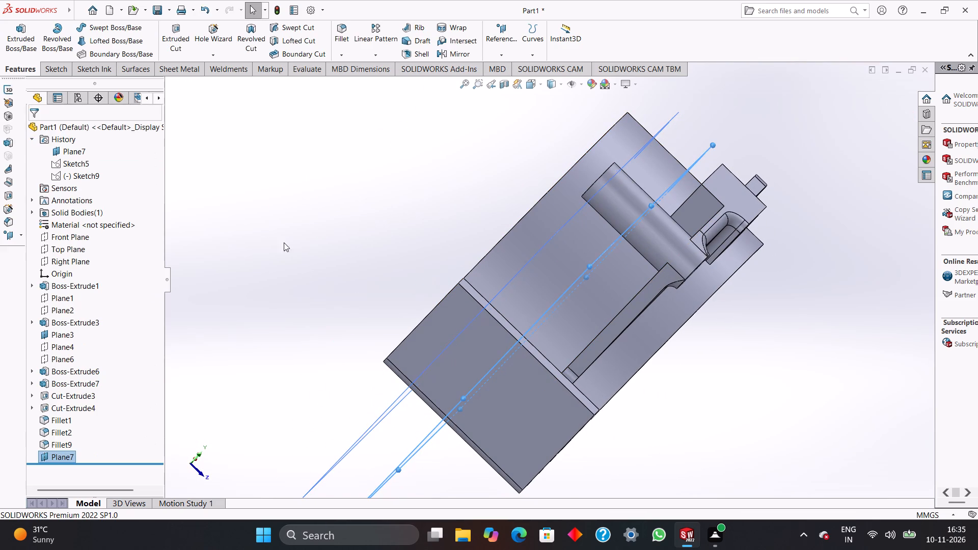
Hide the reference plane Plane3.
{"action": "right_click", "coordinate": [554, 235]}
{"action": "left_click", "coordinate": [589, 217]}
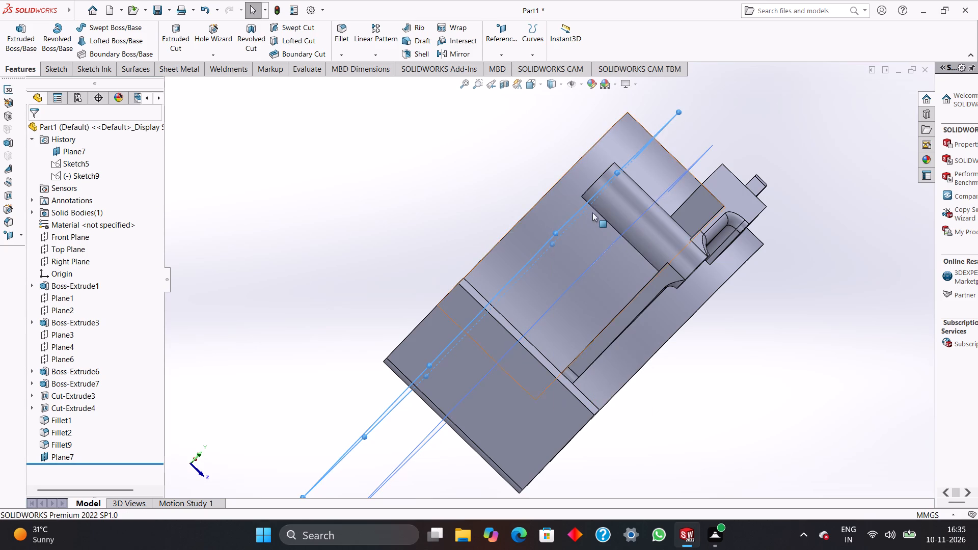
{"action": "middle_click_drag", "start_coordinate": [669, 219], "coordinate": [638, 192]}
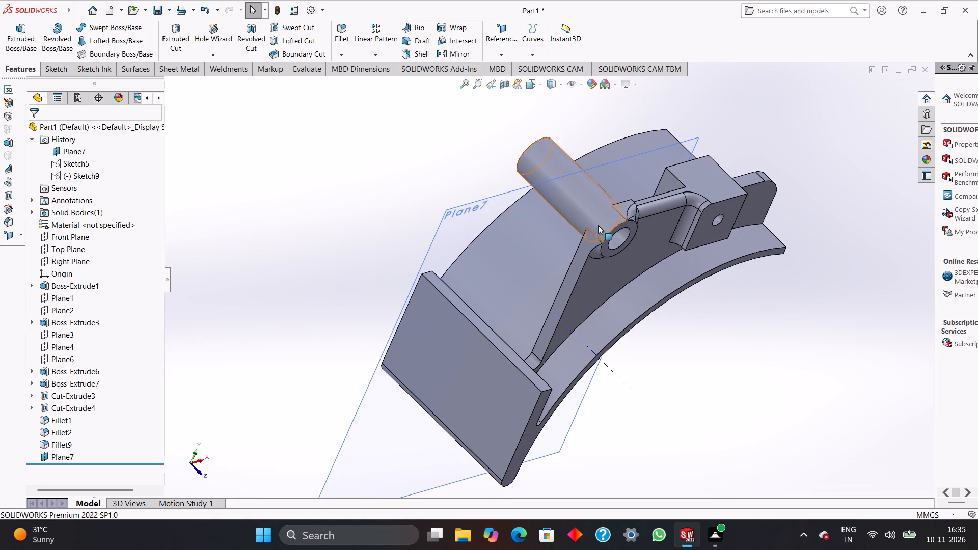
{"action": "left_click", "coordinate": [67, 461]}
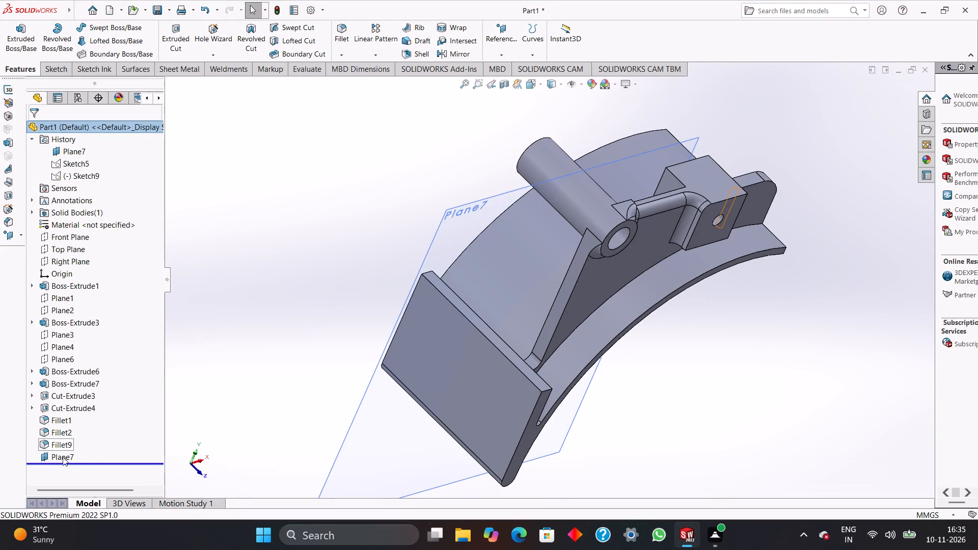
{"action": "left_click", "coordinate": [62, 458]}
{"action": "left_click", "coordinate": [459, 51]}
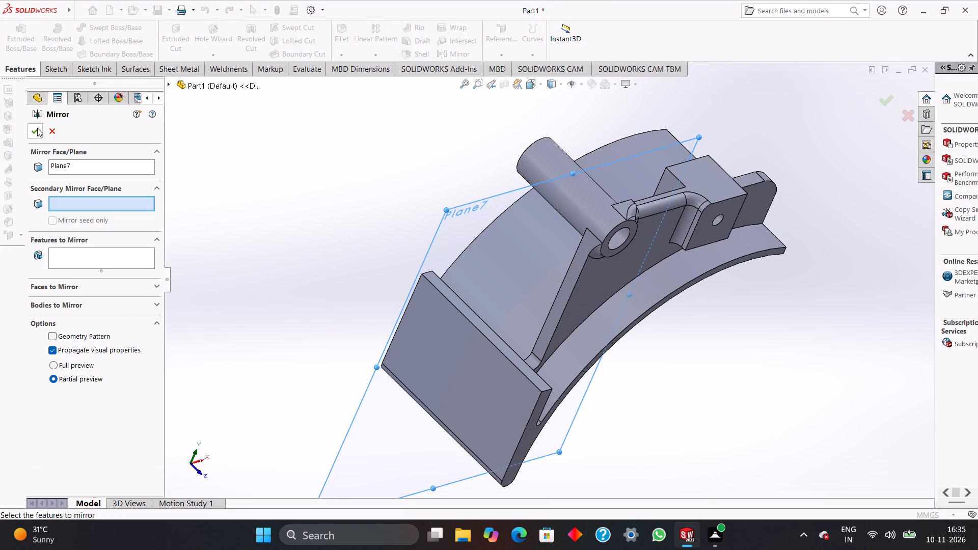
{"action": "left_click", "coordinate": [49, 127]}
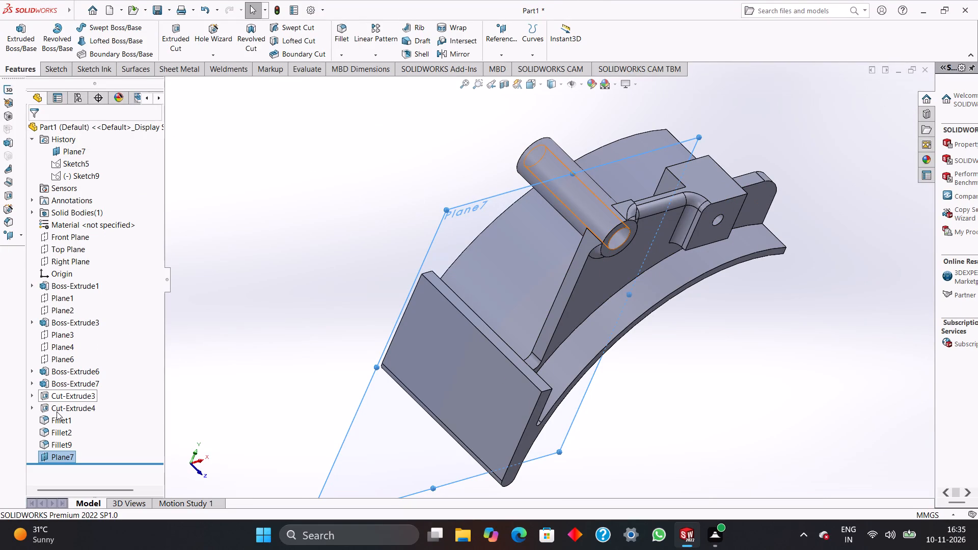
Mirror Boss-Extrude6, Boss-Extrude7, Cut-Extrude3, Fillet1 and Fillet2 about Plane7 to the base's opposite side.
{"action": "left_click", "coordinate": [64, 373], "text": "ctrl"}
{"action": "left_click", "coordinate": [63, 383], "text": "ctrl"}
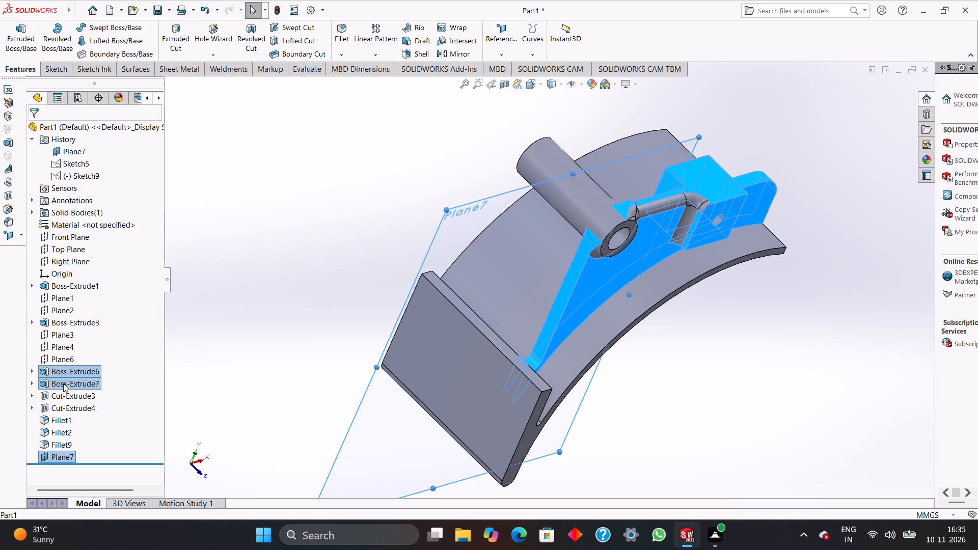
{"action": "left_click", "coordinate": [65, 393], "text": "ctrl"}
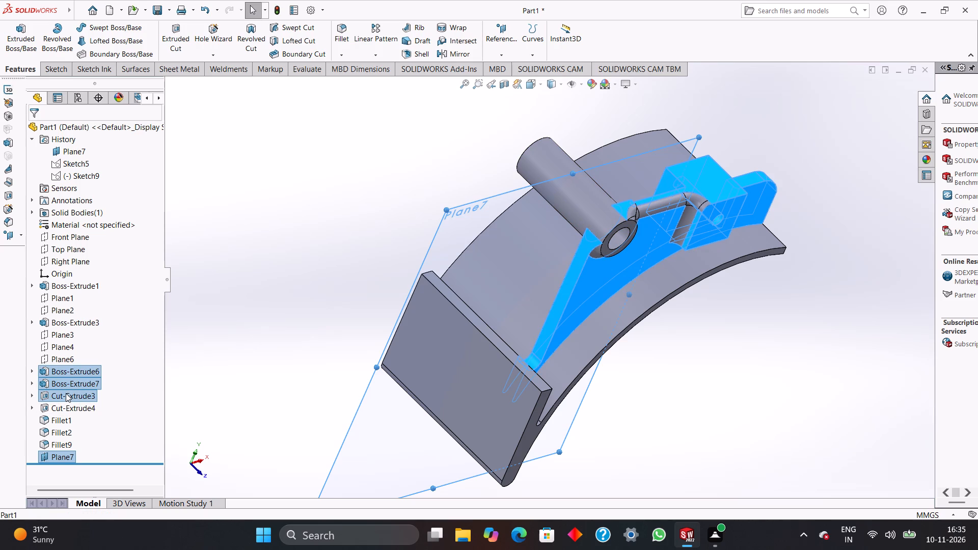
{"action": "left_click", "coordinate": [67, 406], "text": "ctrl"}
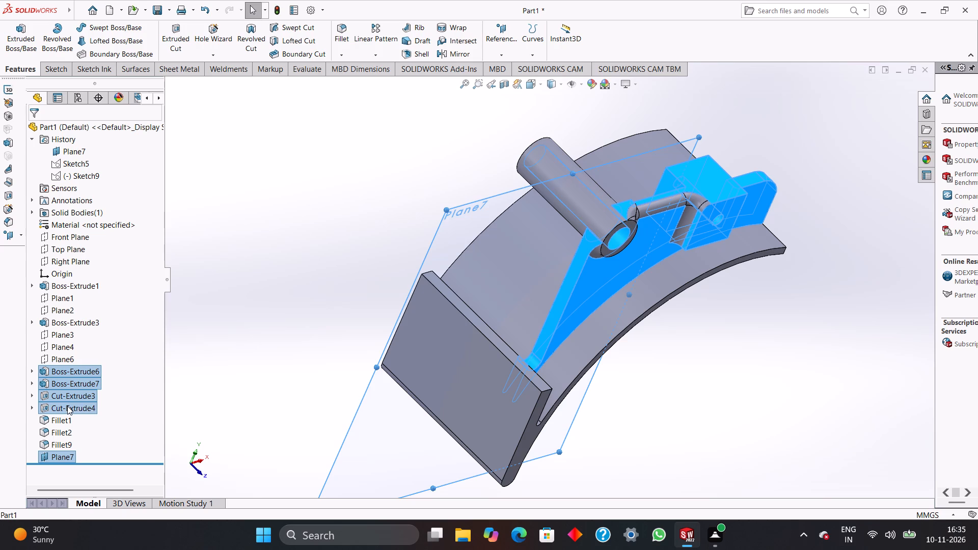
{"action": "left_click", "coordinate": [71, 405], "text": "ctrl"}
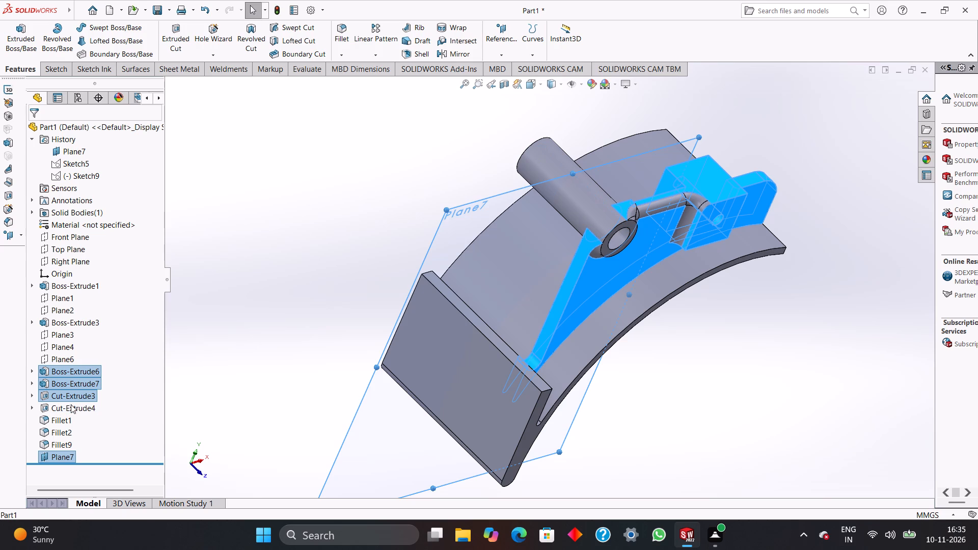
{"action": "left_click", "coordinate": [62, 420], "text": "ctrl"}
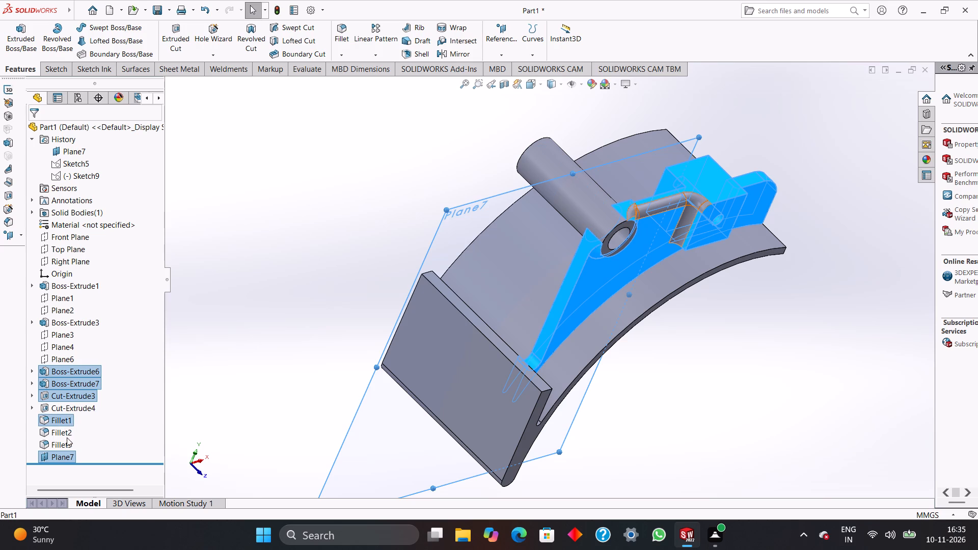
{"action": "left_click", "coordinate": [67, 434], "text": "ctrl"}
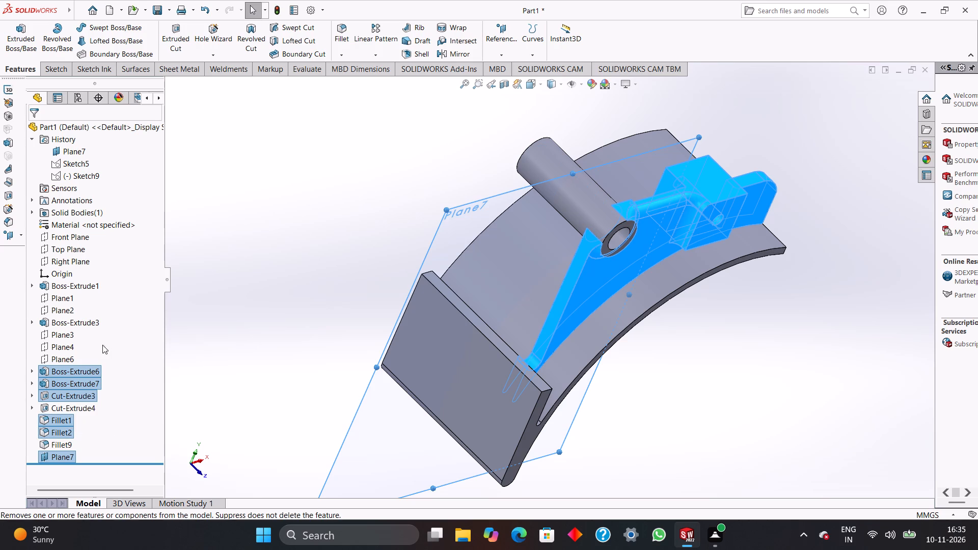
{"action": "left_click", "coordinate": [453, 55]}
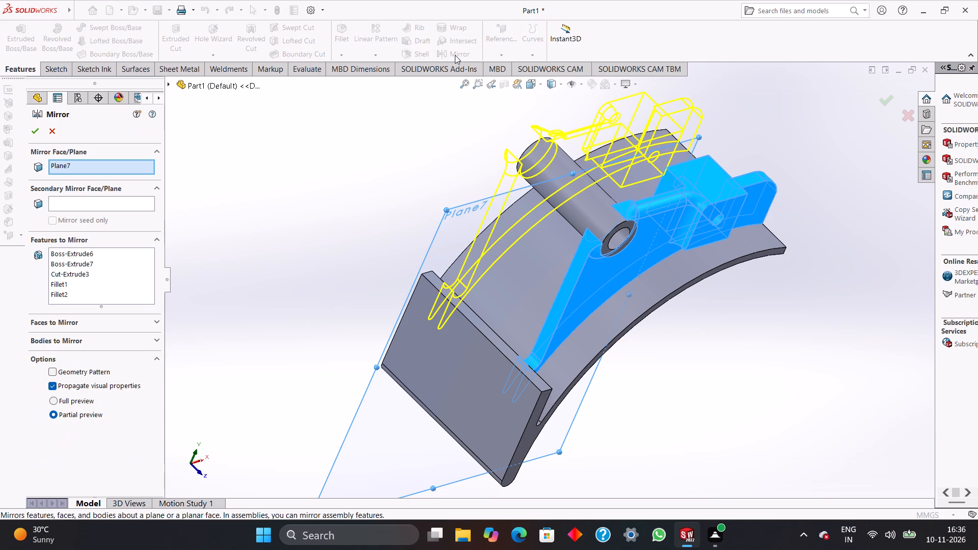
{"action": "middle_click_drag", "start_coordinate": [440, 175], "coordinate": [471, 217]}
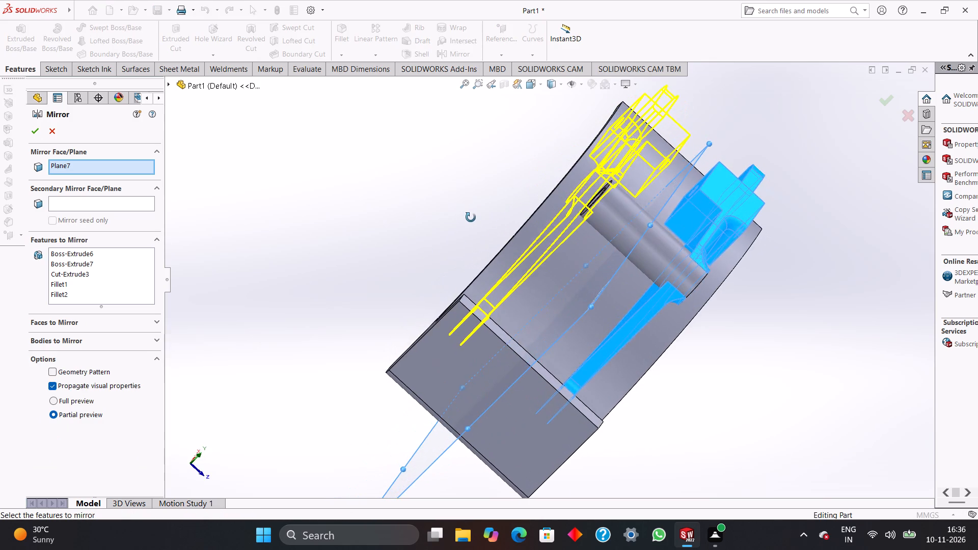
{"action": "middle_click_drag", "start_coordinate": [471, 217], "coordinate": [471, 210]}
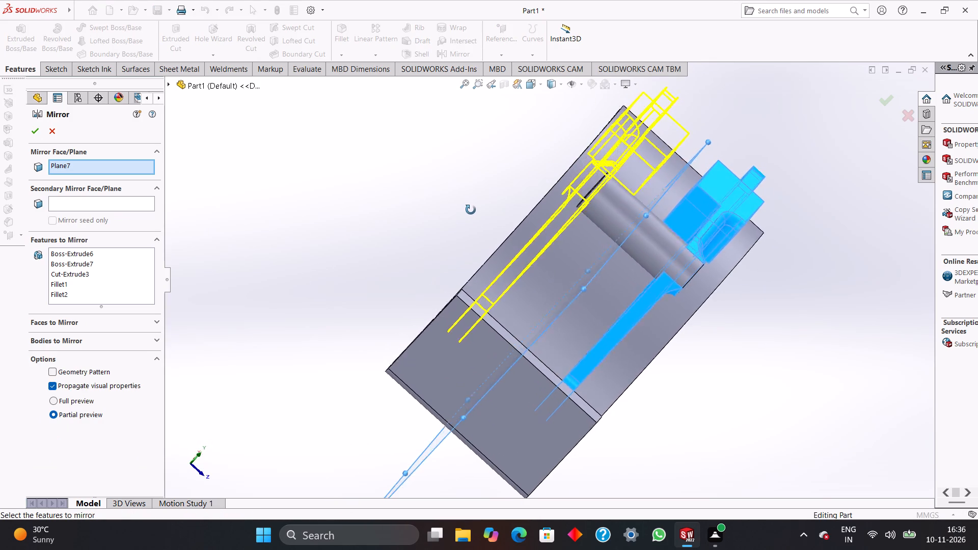
{"action": "middle_click_drag", "start_coordinate": [471, 210], "coordinate": [467, 230]}
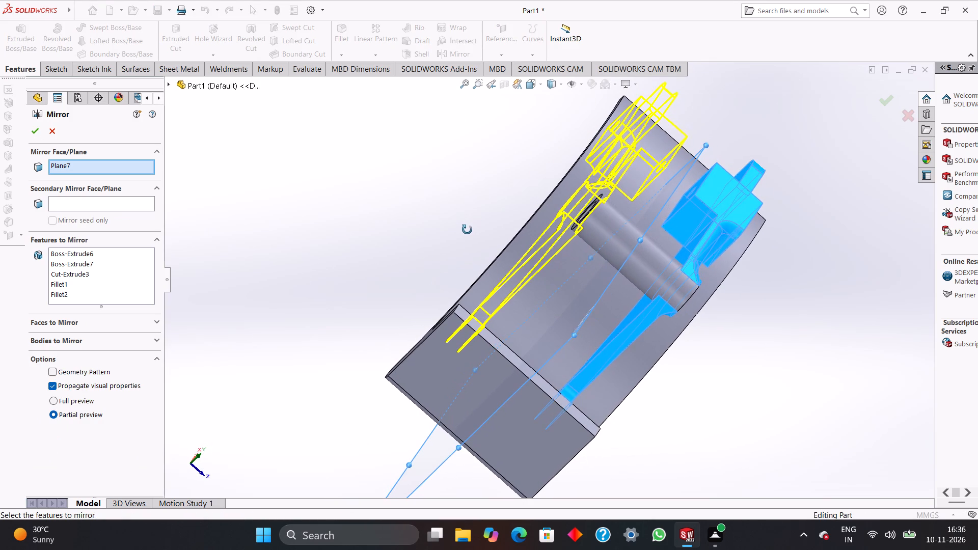
{"action": "middle_click_drag", "start_coordinate": [467, 230], "coordinate": [477, 233]}
{"action": "left_click", "coordinate": [884, 104]}
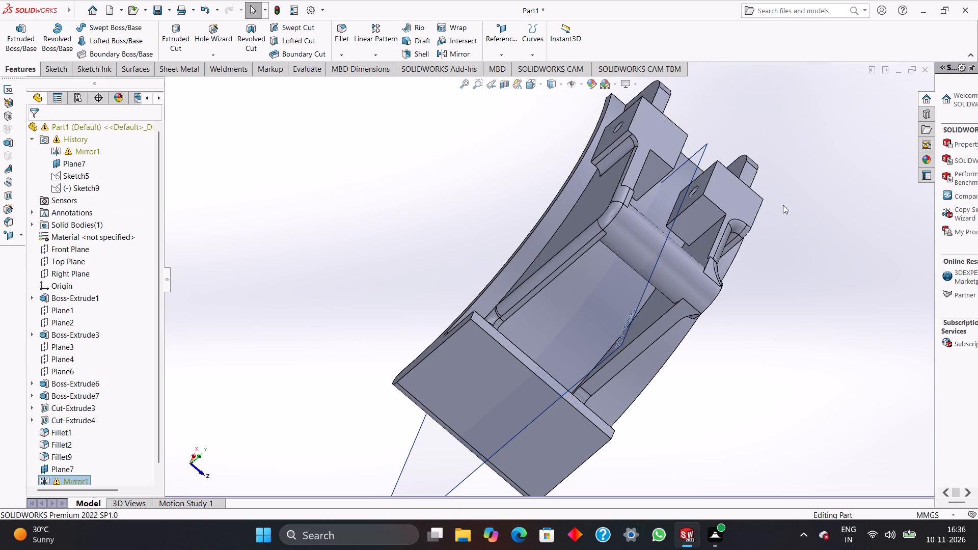
Inspect the mirrored rib and block from both sides, checking the cylindrical boss's bore where it meets each rib.
{"action": "middle_click_drag", "start_coordinate": [724, 208], "coordinate": [762, 220]}
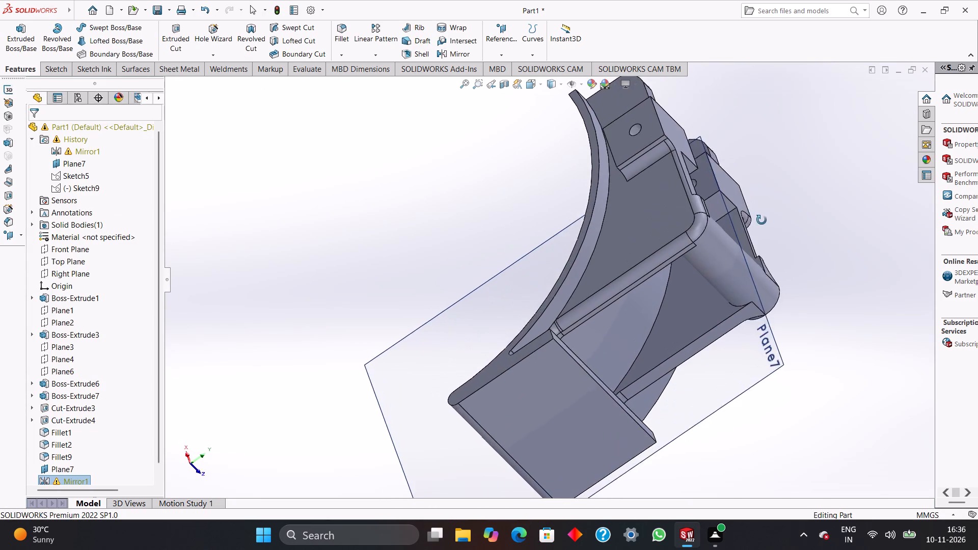
{"action": "middle_click_drag", "start_coordinate": [762, 220], "coordinate": [663, 215]}
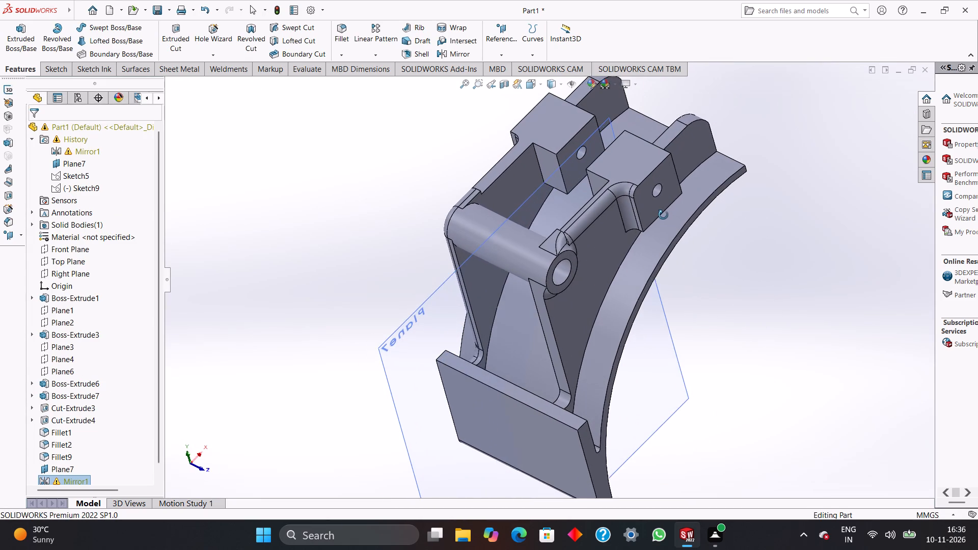
{"action": "middle_click_drag", "start_coordinate": [663, 215], "coordinate": [700, 181]}
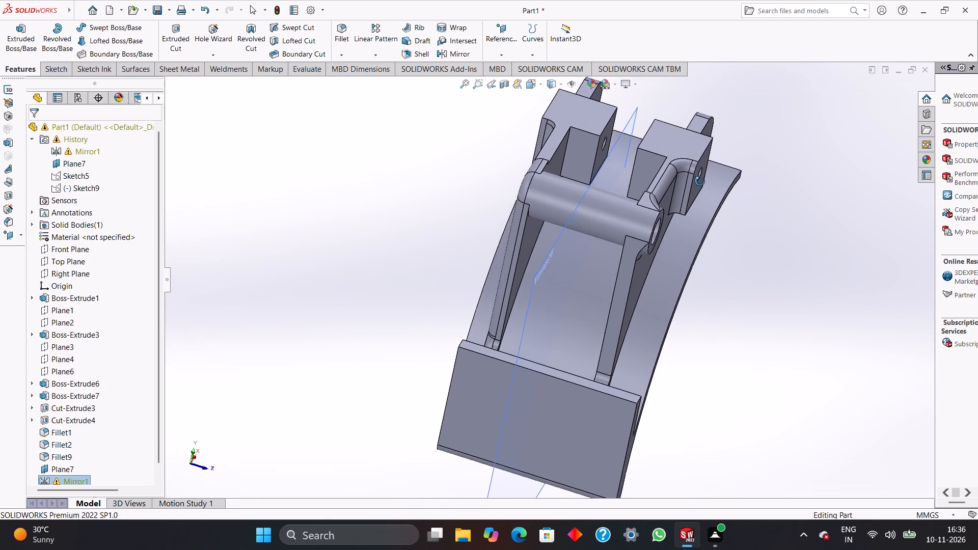
{"action": "middle_click_drag", "start_coordinate": [700, 181], "coordinate": [776, 245]}
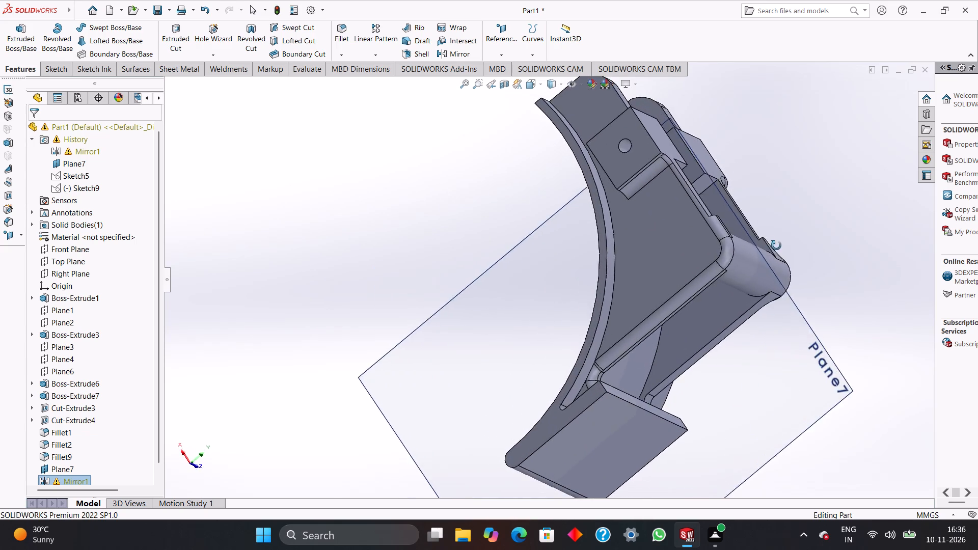
{"action": "middle_click_drag", "start_coordinate": [776, 245], "coordinate": [605, 187]}
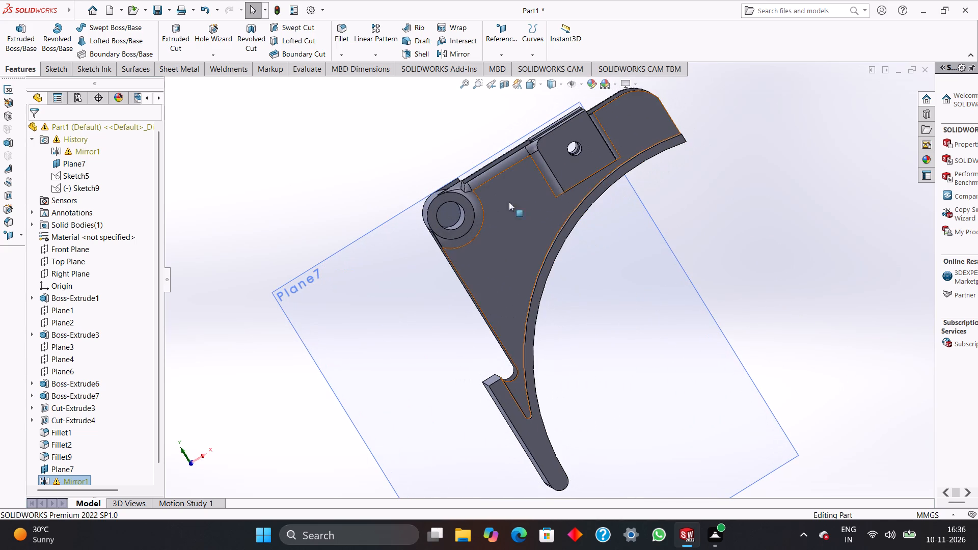
{"action": "left_click", "coordinate": [449, 210]}
{"action": "left_click", "coordinate": [450, 217]}
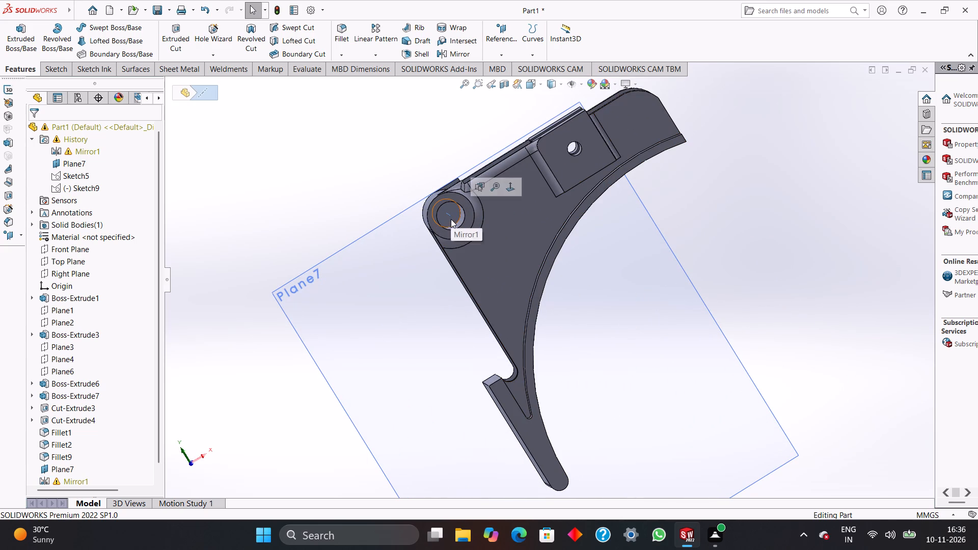
{"action": "middle_click_drag", "start_coordinate": [359, 173], "coordinate": [476, 226]}
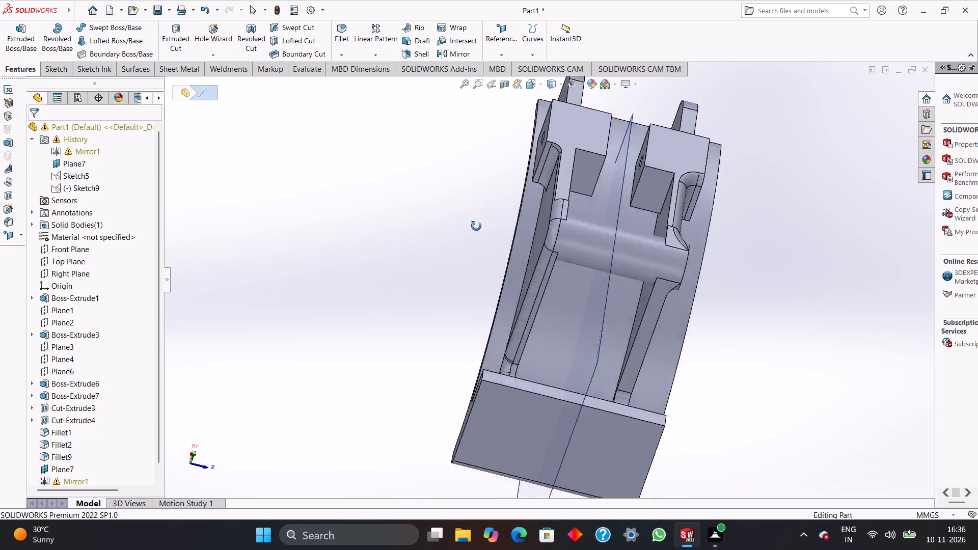
{"action": "middle_click_drag", "start_coordinate": [476, 226], "coordinate": [442, 251]}
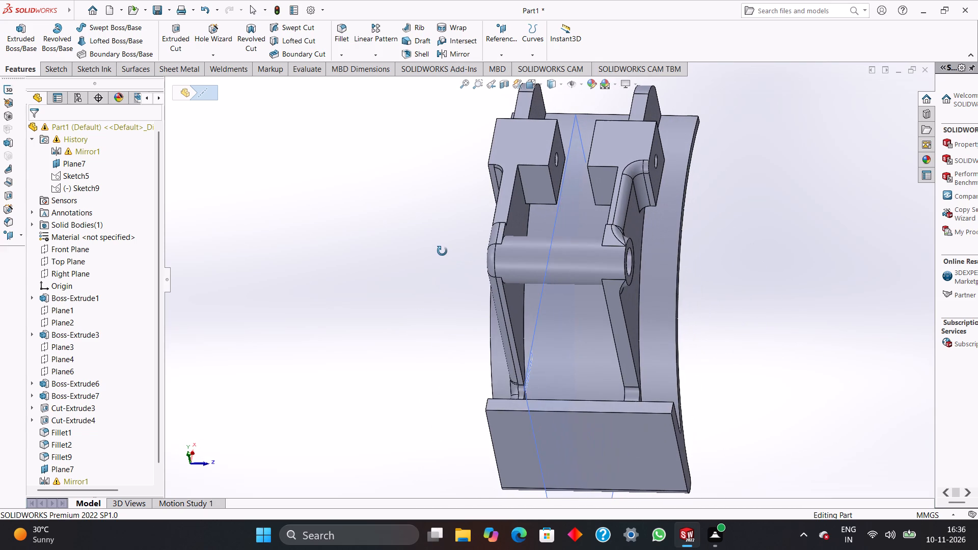
{"action": "middle_click_drag", "start_coordinate": [442, 251], "coordinate": [470, 262]}
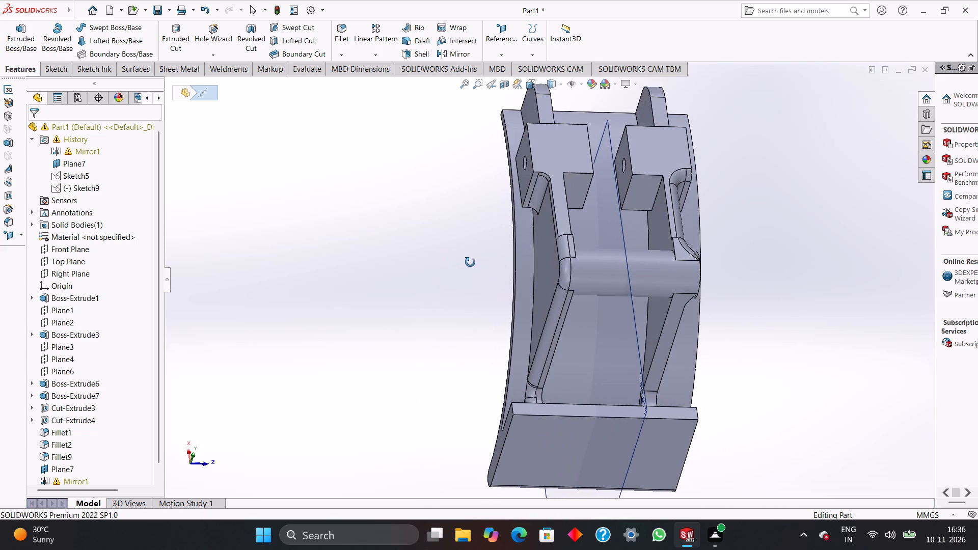
{"action": "middle_click_drag", "start_coordinate": [470, 262], "coordinate": [493, 250]}
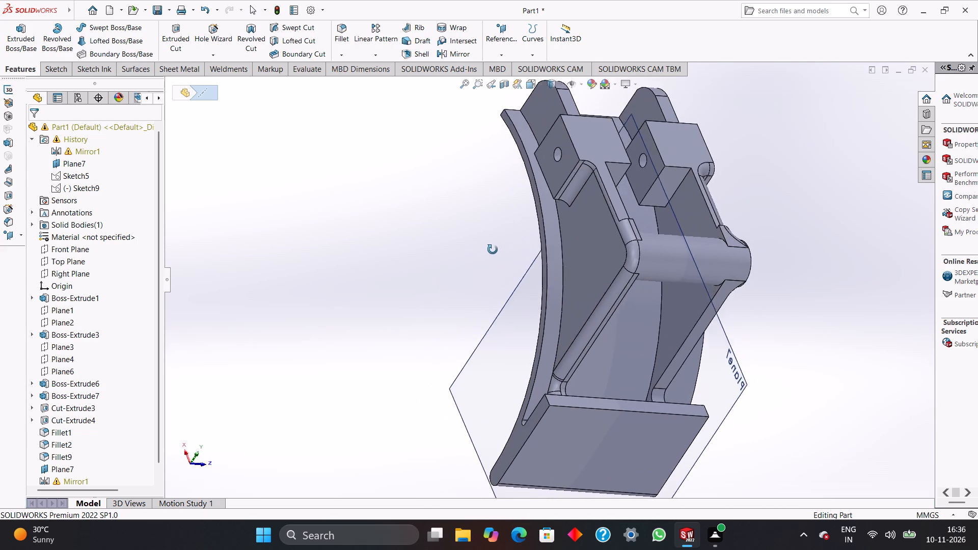
{"action": "middle_click_drag", "start_coordinate": [493, 250], "coordinate": [468, 245]}
{"action": "middle_click_drag", "start_coordinate": [553, 248], "coordinate": [561, 260]}
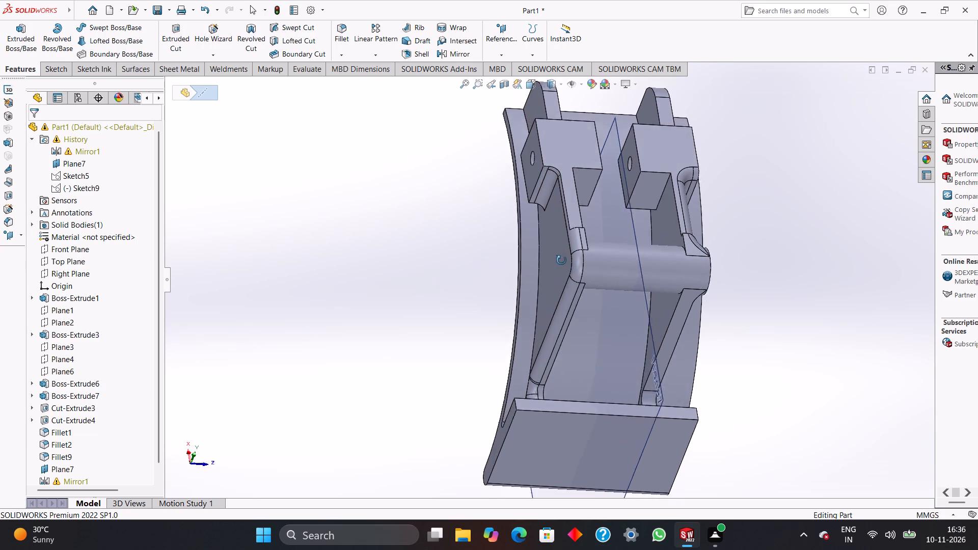
{"action": "middle_click_drag", "start_coordinate": [561, 260], "coordinate": [568, 262]}
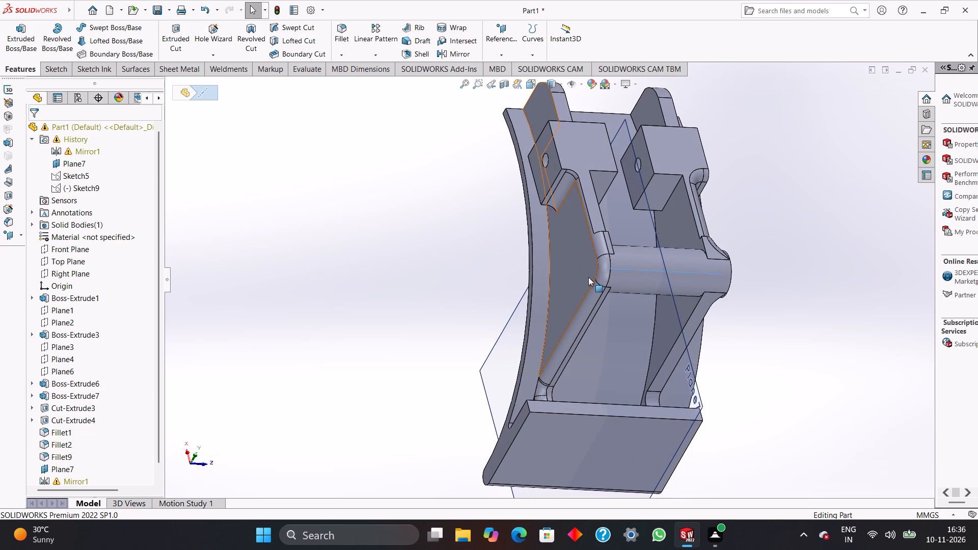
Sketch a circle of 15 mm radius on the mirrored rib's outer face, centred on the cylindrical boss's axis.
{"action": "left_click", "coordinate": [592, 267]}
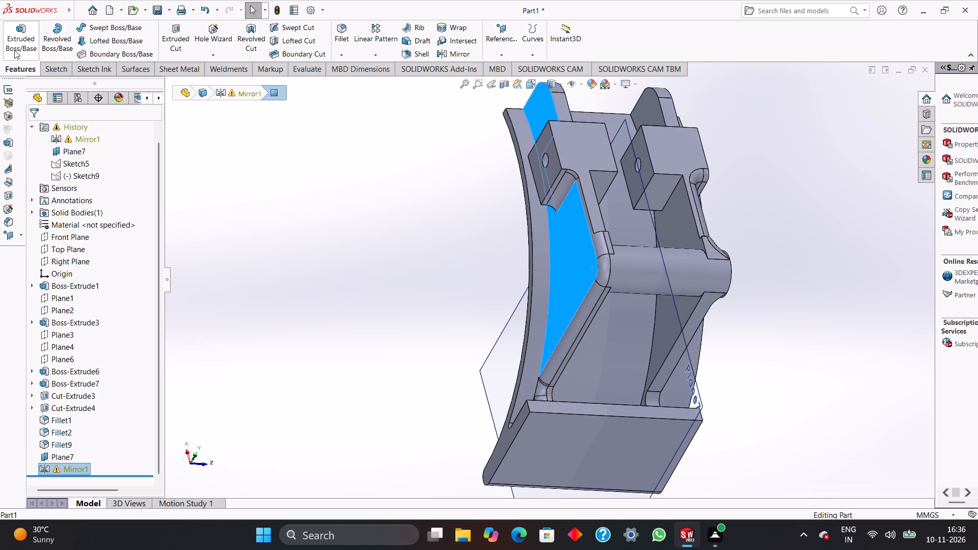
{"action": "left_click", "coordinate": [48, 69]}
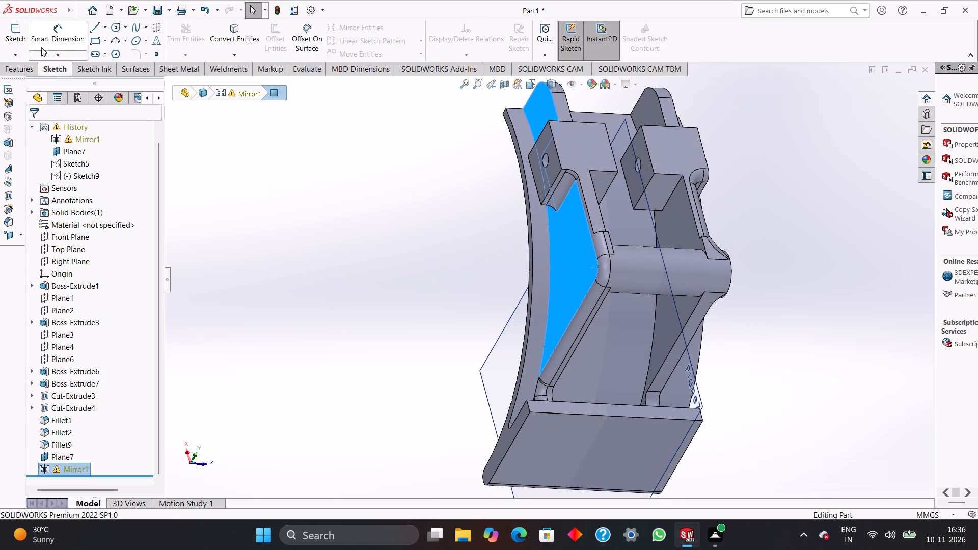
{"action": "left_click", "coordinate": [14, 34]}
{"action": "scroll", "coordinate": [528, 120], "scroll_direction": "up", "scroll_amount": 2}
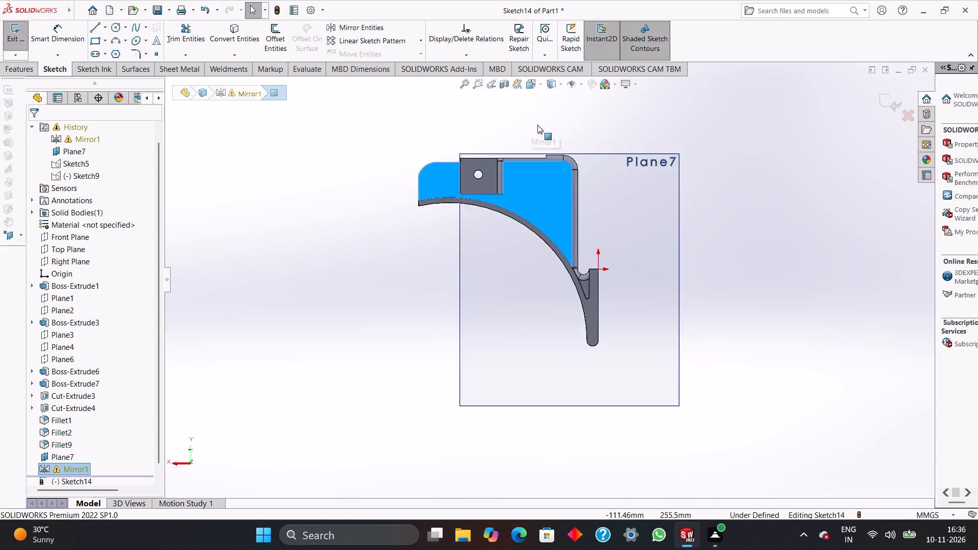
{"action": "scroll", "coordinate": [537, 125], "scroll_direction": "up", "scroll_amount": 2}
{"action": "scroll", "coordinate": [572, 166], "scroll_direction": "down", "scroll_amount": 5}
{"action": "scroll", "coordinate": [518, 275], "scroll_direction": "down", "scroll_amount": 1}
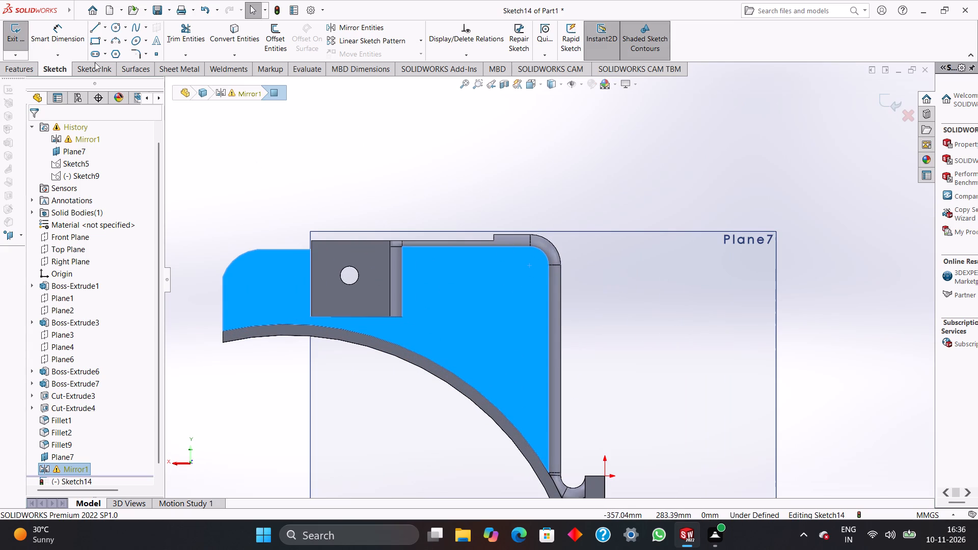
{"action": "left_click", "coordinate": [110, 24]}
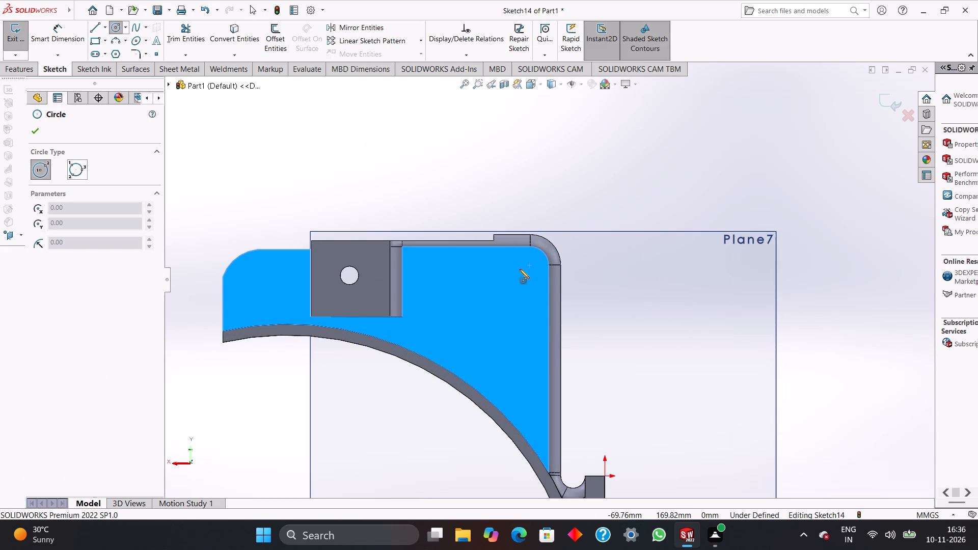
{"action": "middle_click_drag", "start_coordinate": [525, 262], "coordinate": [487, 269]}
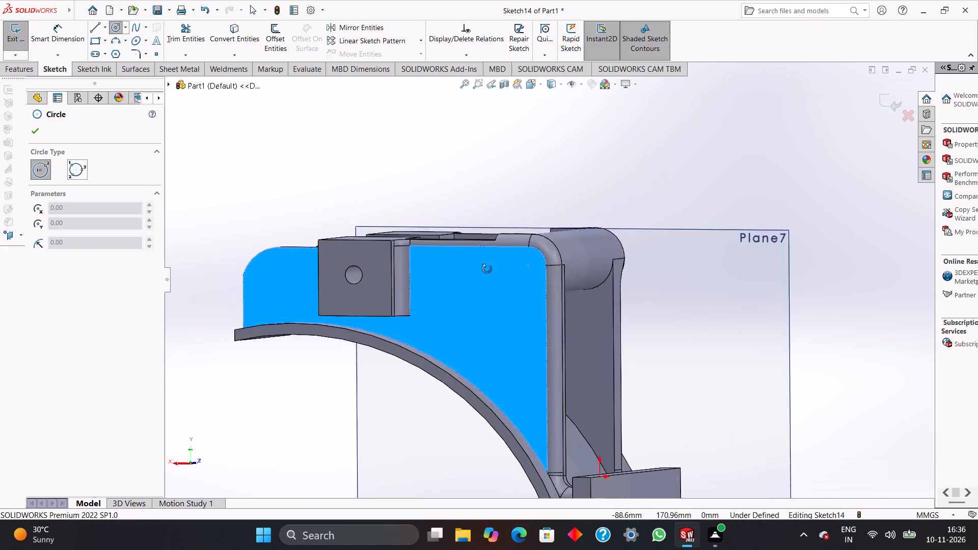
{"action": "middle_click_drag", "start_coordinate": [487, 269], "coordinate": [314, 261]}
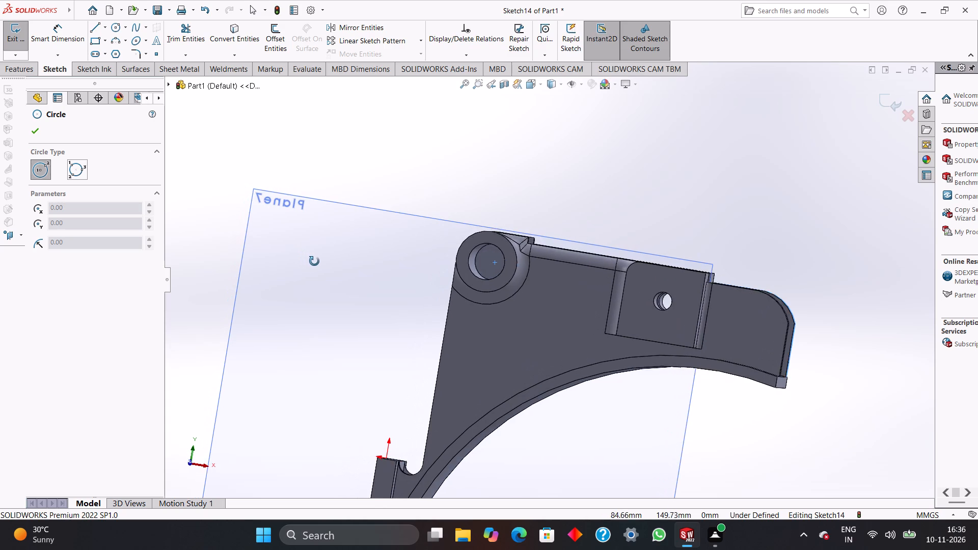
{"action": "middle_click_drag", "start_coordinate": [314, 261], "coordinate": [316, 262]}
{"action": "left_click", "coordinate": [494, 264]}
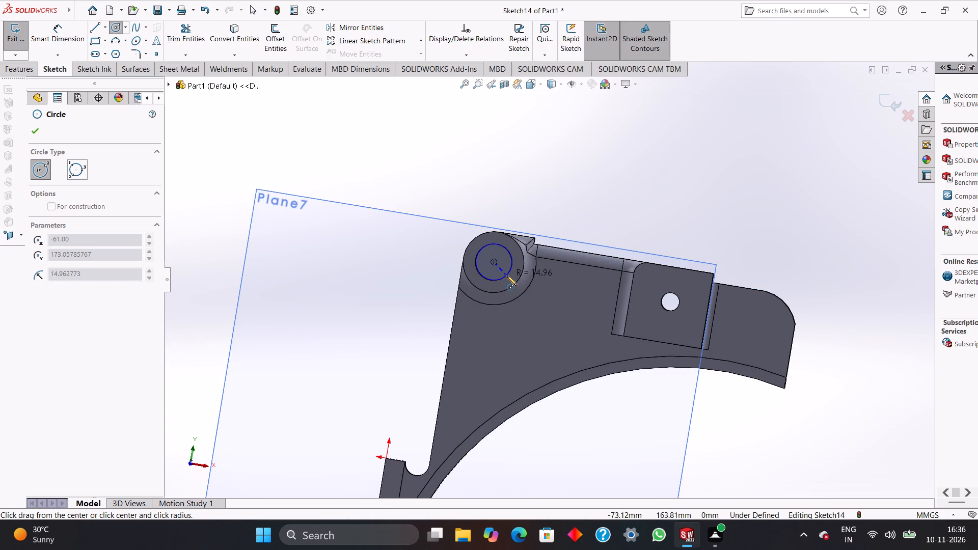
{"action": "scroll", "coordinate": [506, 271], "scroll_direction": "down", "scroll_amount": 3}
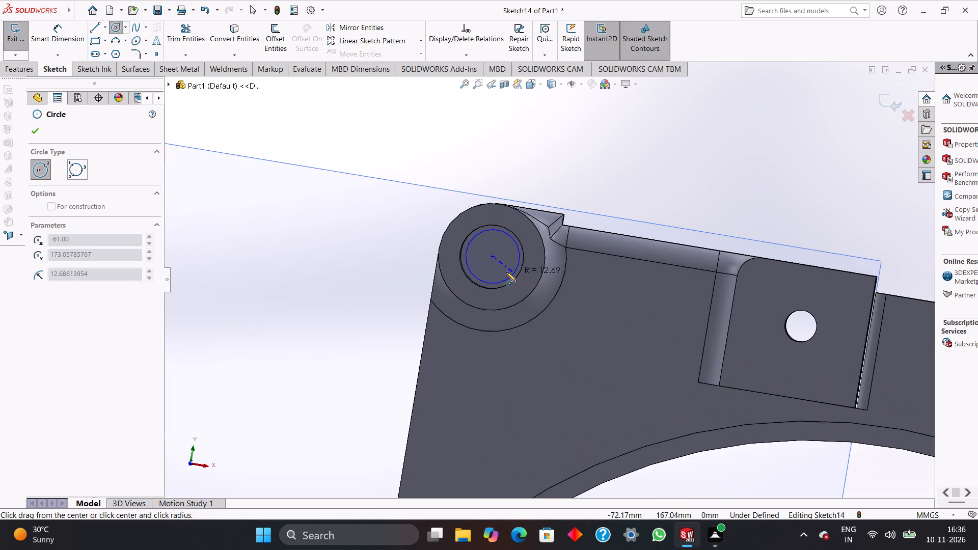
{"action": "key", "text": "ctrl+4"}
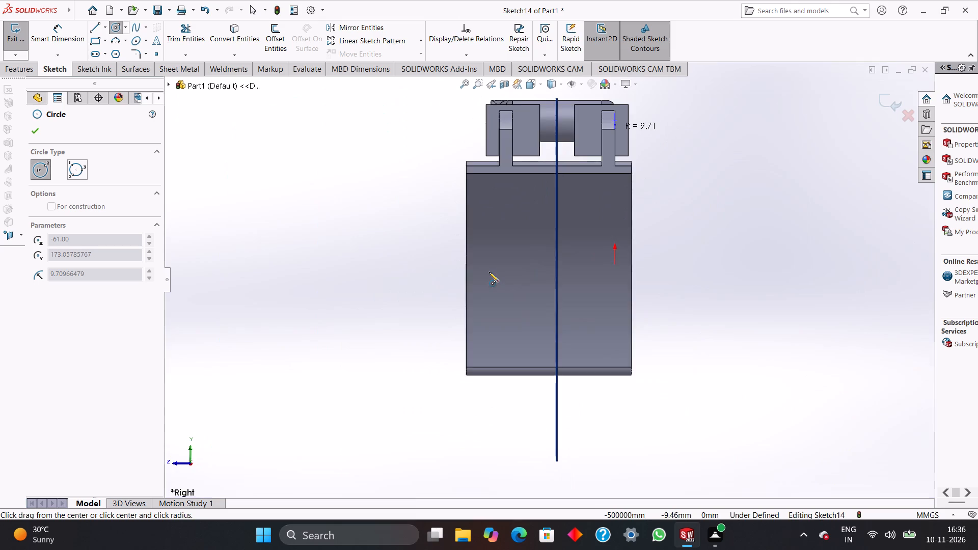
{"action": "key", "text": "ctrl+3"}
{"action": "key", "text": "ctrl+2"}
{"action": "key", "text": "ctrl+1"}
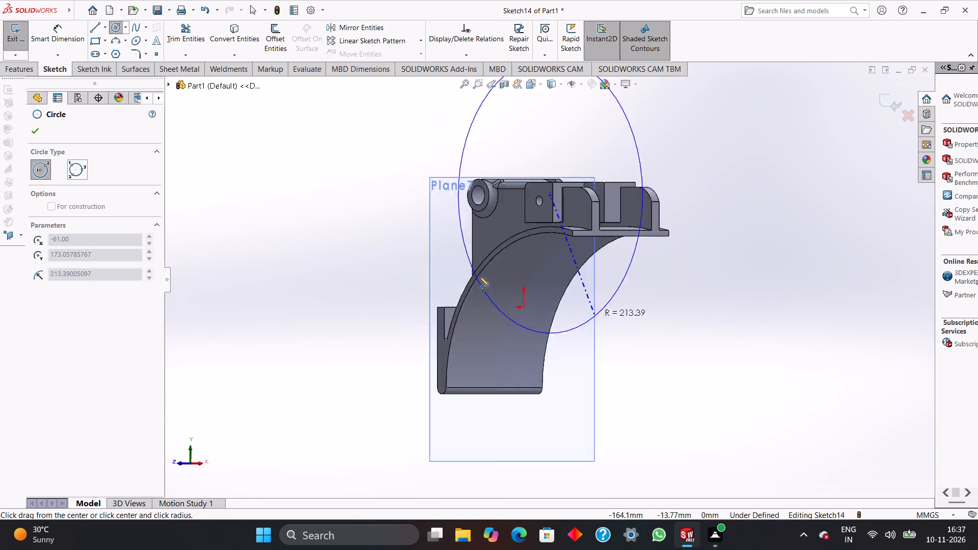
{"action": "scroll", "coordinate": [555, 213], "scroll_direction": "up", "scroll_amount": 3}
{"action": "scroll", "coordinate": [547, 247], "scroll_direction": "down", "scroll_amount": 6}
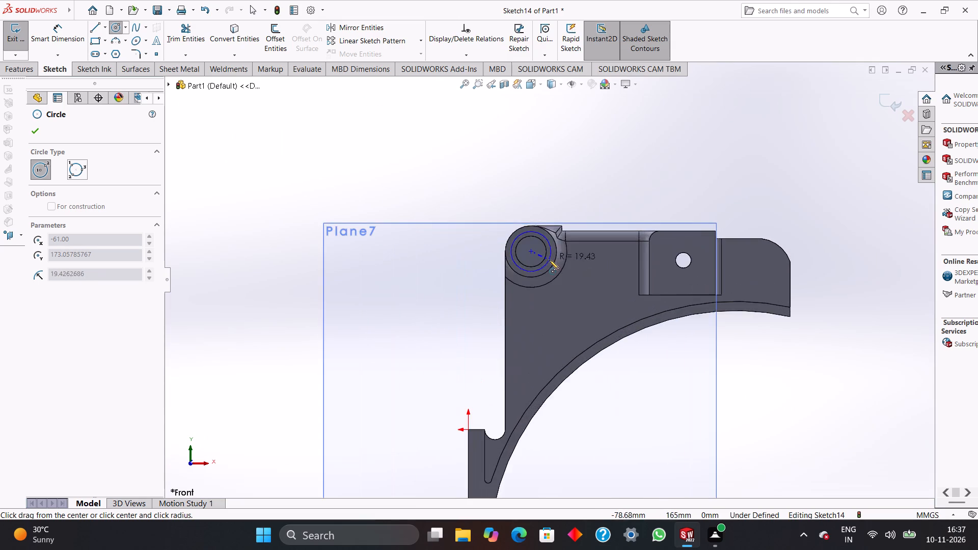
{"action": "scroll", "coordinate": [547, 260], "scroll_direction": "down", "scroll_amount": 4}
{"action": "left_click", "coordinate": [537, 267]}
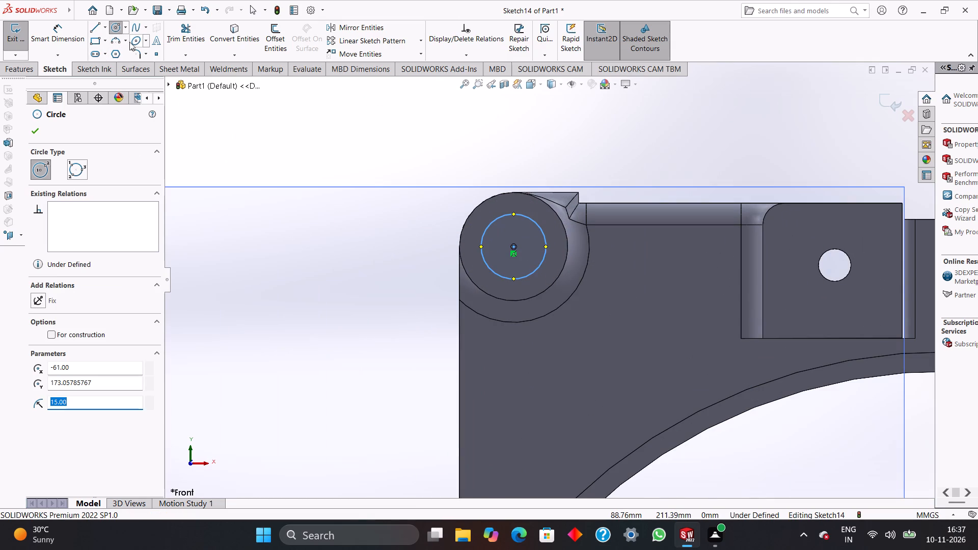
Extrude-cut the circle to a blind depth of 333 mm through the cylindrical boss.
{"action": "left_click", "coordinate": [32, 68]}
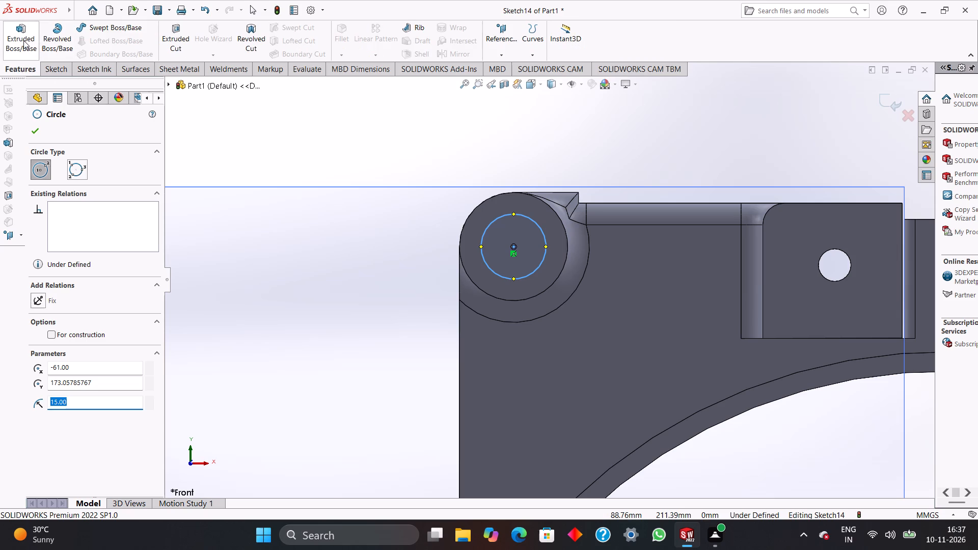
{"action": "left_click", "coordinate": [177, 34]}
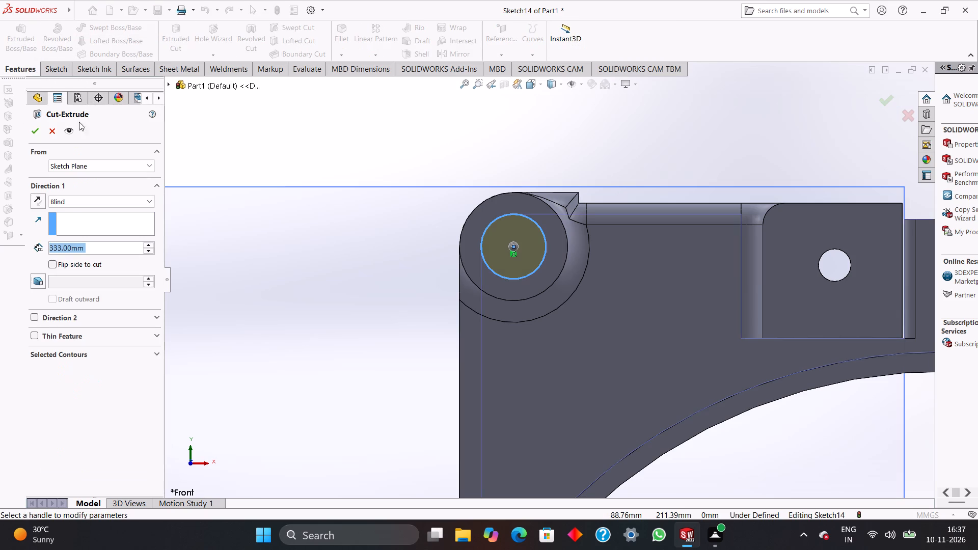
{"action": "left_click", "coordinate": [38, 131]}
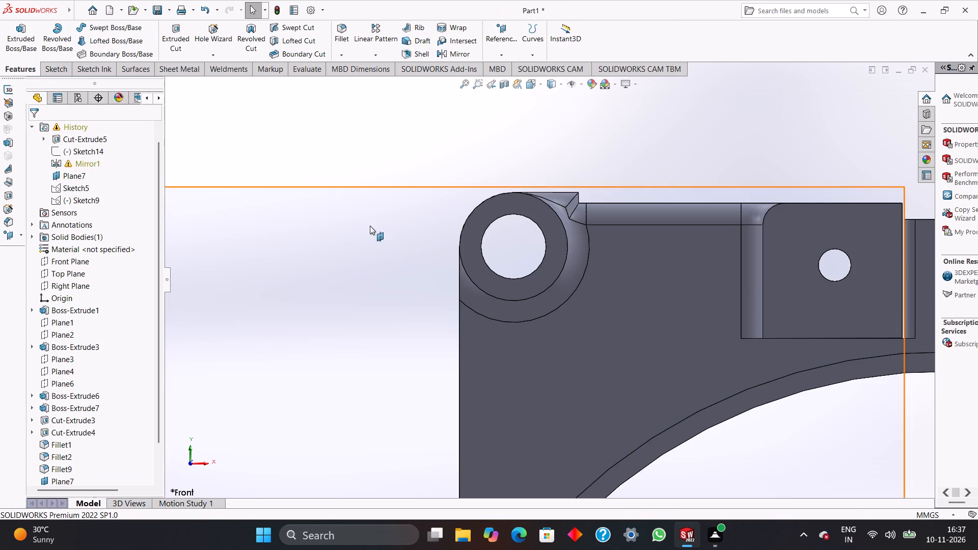
Inspect the boss's bore, its junctions with both ribs, and the geometry belonging to Mirror1.
{"action": "scroll", "coordinate": [370, 226], "scroll_direction": "down", "scroll_amount": 2}
{"action": "middle_click_drag", "start_coordinate": [375, 236], "coordinate": [530, 260]}
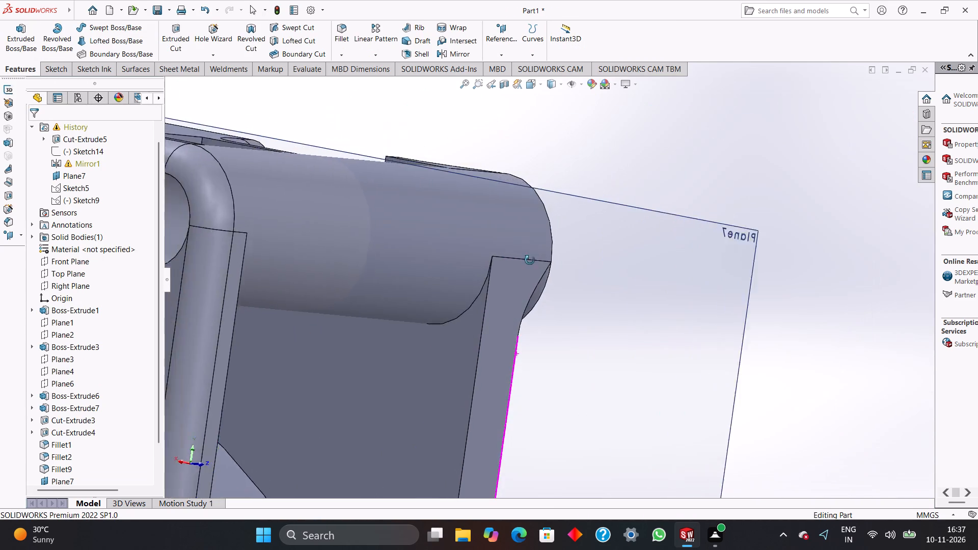
{"action": "middle_click_drag", "start_coordinate": [530, 260], "coordinate": [508, 264]}
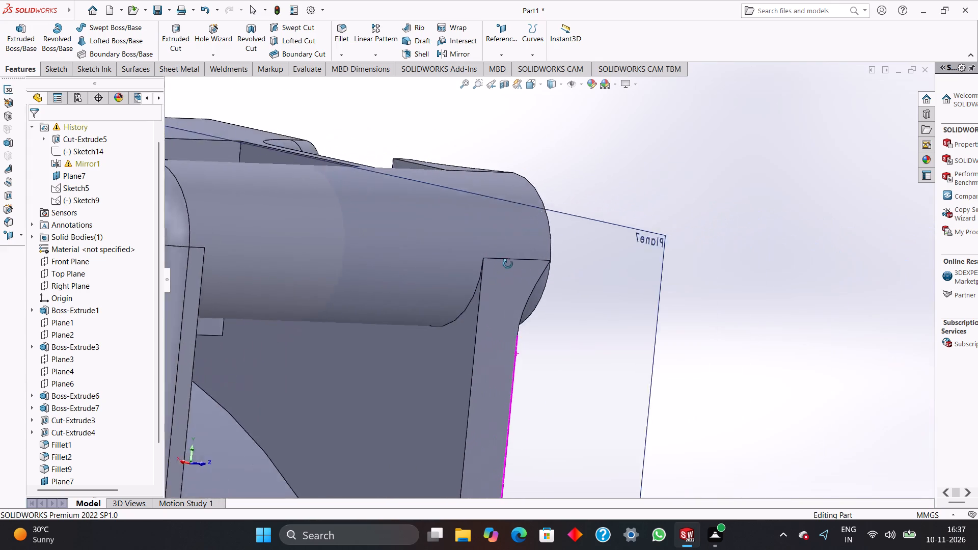
{"action": "middle_click_drag", "start_coordinate": [508, 264], "coordinate": [414, 273]}
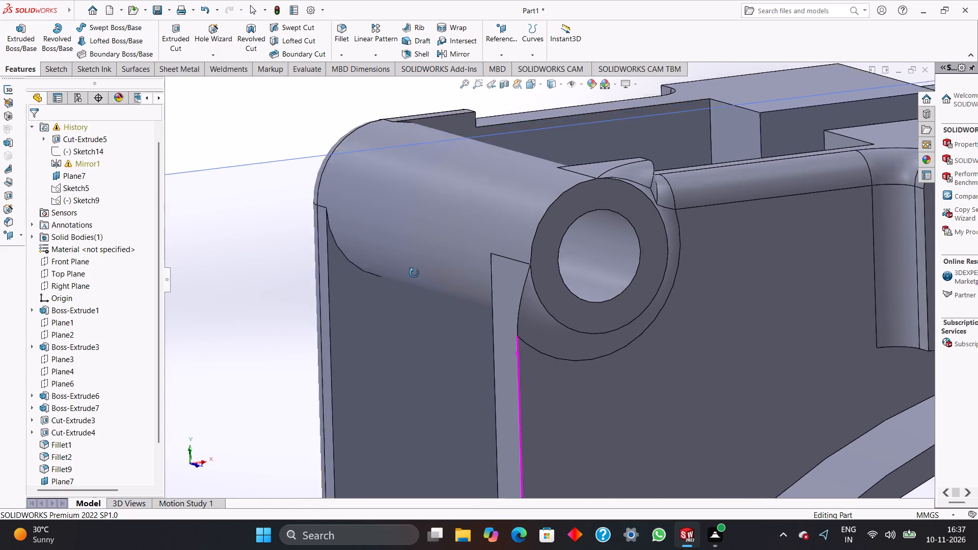
{"action": "middle_click_drag", "start_coordinate": [414, 273], "coordinate": [488, 305]}
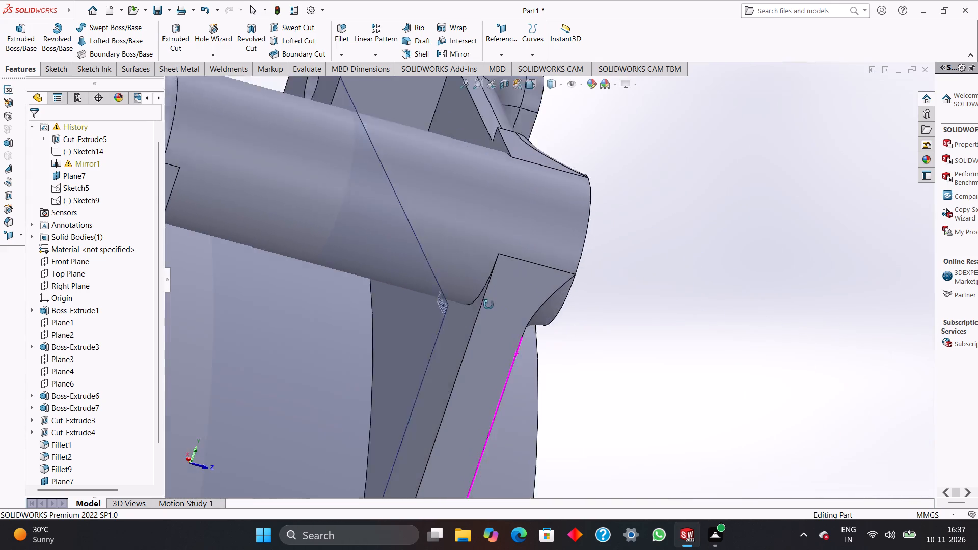
{"action": "middle_click_drag", "start_coordinate": [488, 305], "coordinate": [426, 290]}
{"action": "scroll", "coordinate": [242, 386], "scroll_direction": "down", "scroll_amount": 2}
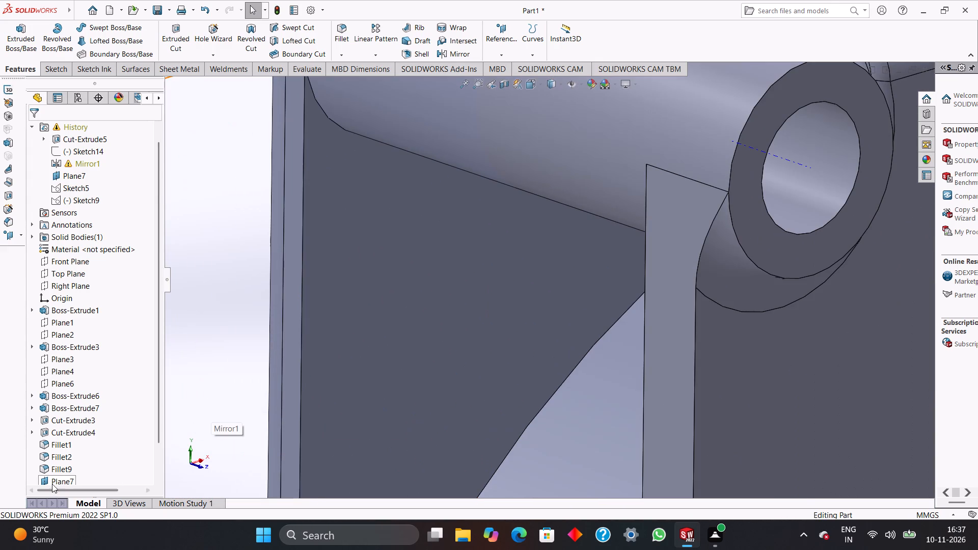
{"action": "scroll", "coordinate": [56, 478], "scroll_direction": "down", "scroll_amount": 1}
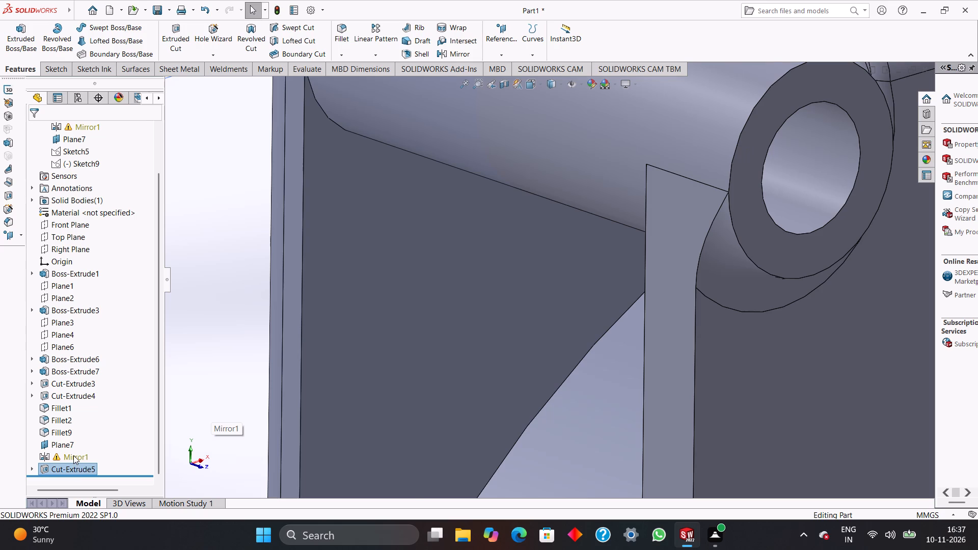
{"action": "right_click", "coordinate": [73, 455]}
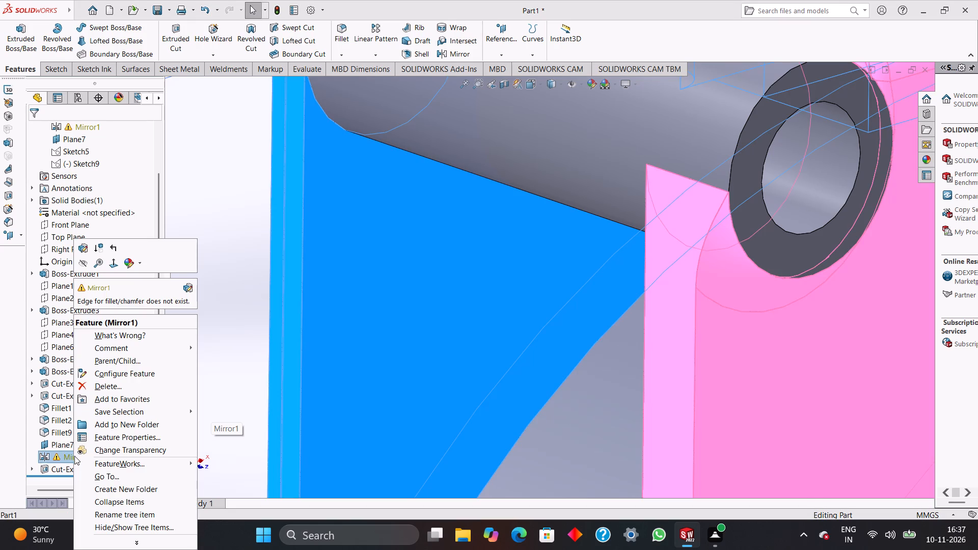
{"action": "scroll", "coordinate": [75, 457], "scroll_direction": "down", "scroll_amount": 5}
{"action": "scroll", "coordinate": [79, 457], "scroll_direction": "up", "scroll_amount": 5}
{"action": "scroll", "coordinate": [345, 368], "scroll_direction": "up", "scroll_amount": 5}
{"action": "scroll", "coordinate": [368, 339], "scroll_direction": "down", "scroll_amount": 1}
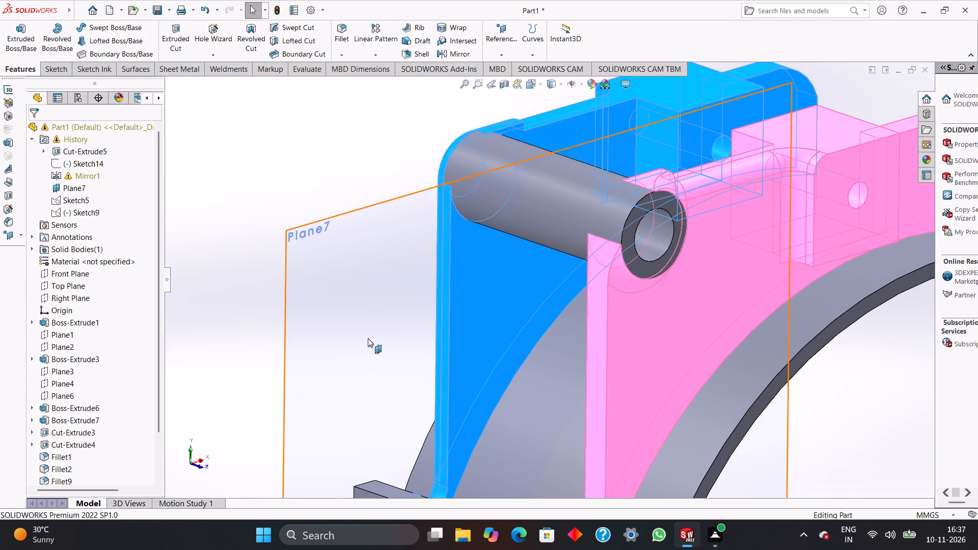
{"action": "middle_click_drag", "start_coordinate": [373, 321], "coordinate": [399, 337]}
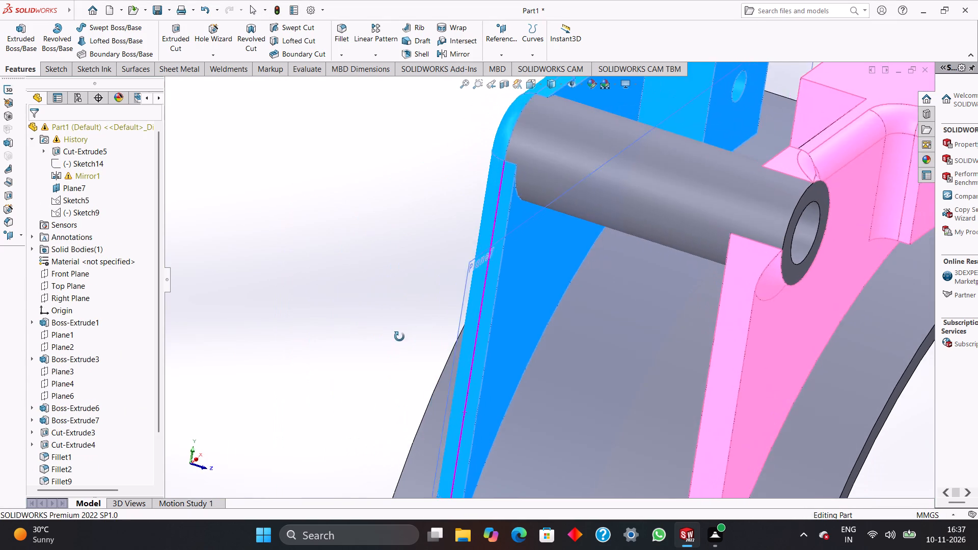
{"action": "middle_click_drag", "start_coordinate": [399, 337], "coordinate": [399, 356]}
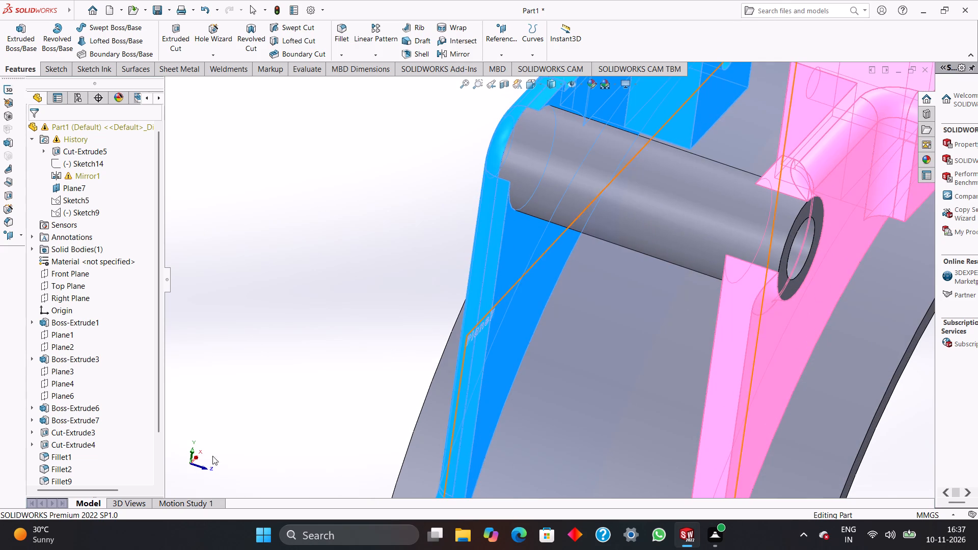
Delete Fillet1 together with its dependent features Mirror1, Sketch14 and Cut-Extrude5.
{"action": "right_click", "coordinate": [61, 462]}
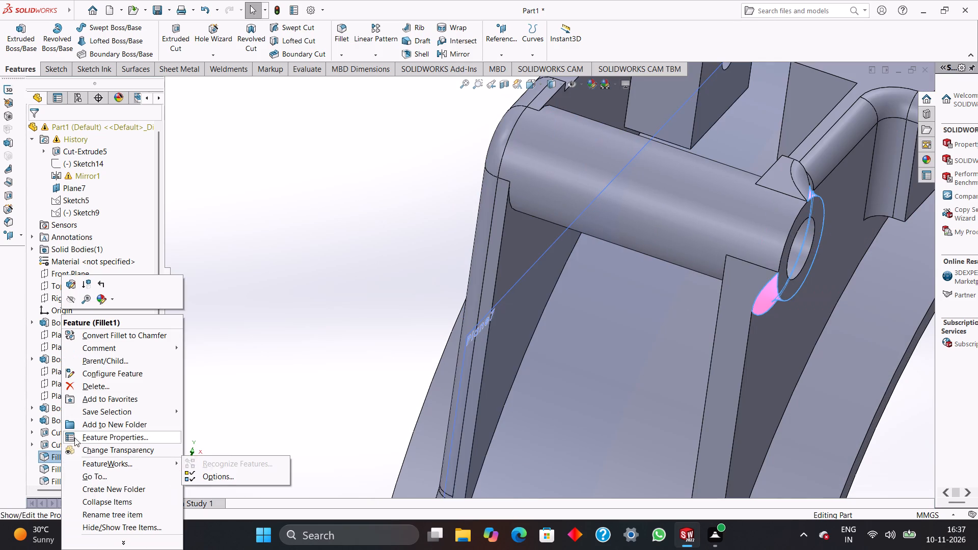
{"action": "left_click", "coordinate": [94, 391]}
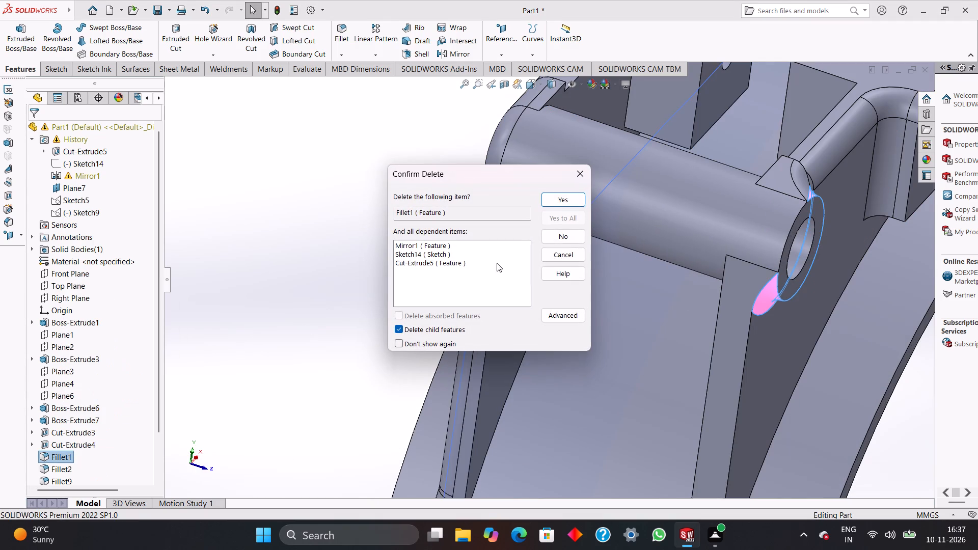
{"action": "left_click", "coordinate": [549, 200]}
Set Plane7's offset distance from Plane3 to 55 mm.
{"action": "scroll", "coordinate": [534, 226], "scroll_direction": "up", "scroll_amount": 3}
{"action": "middle_click_drag", "start_coordinate": [558, 218], "coordinate": [472, 322]}
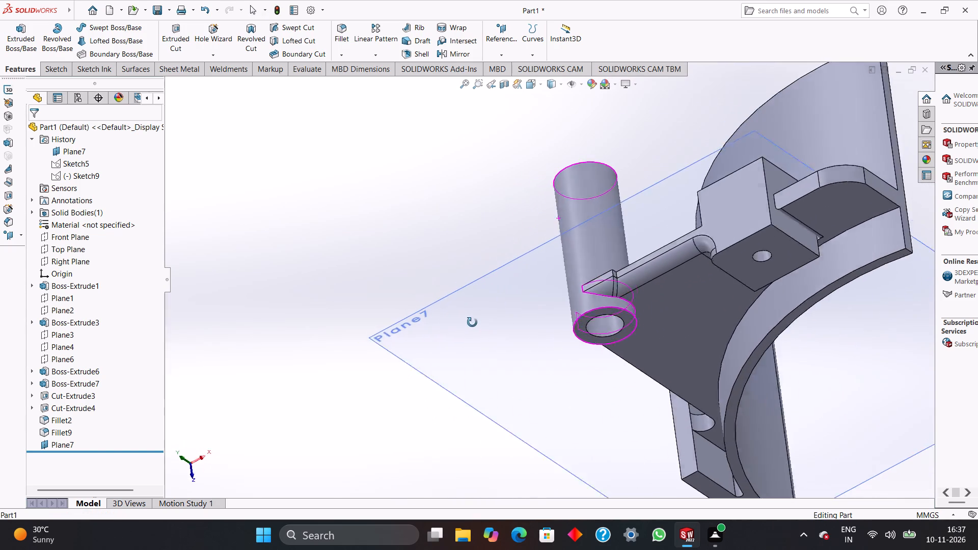
{"action": "middle_click_drag", "start_coordinate": [472, 322], "coordinate": [549, 353]}
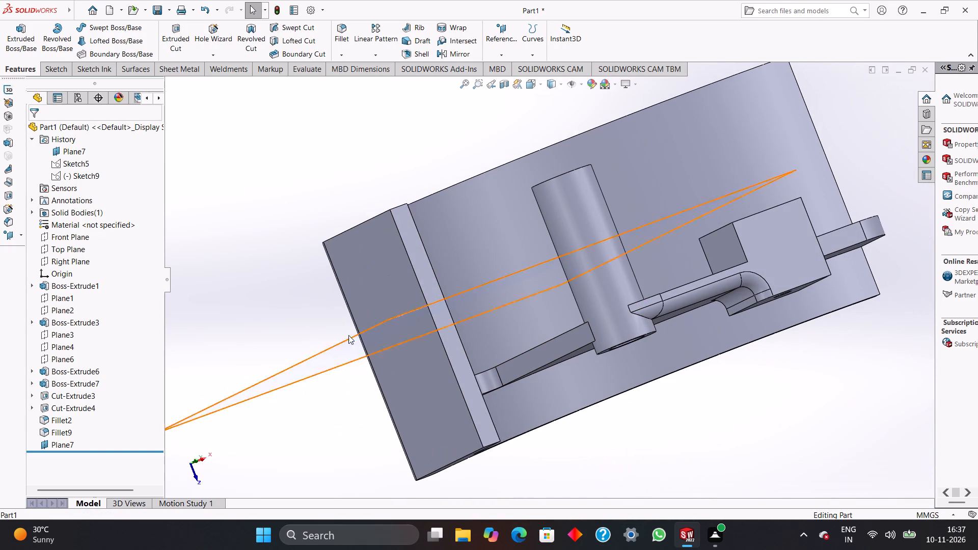
{"action": "left_click", "coordinate": [316, 352]}
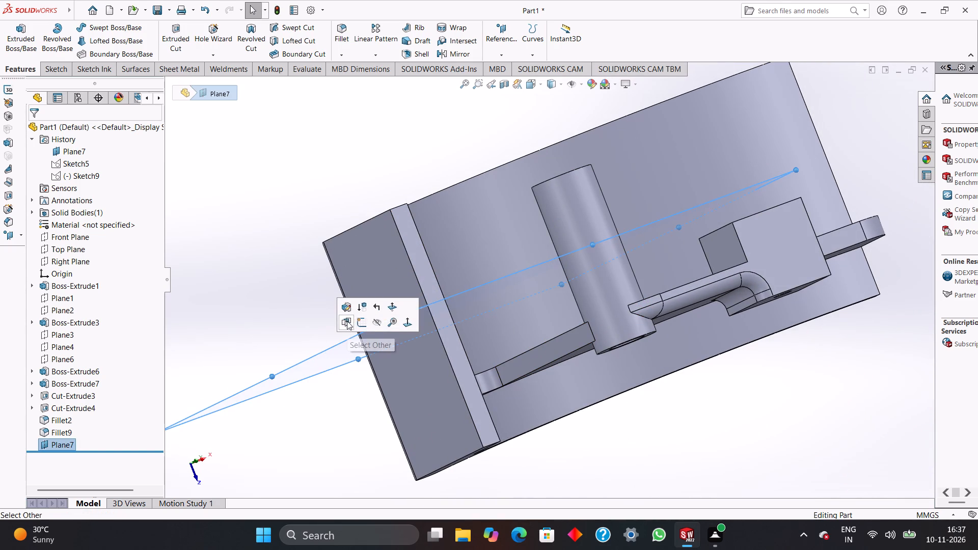
{"action": "left_click", "coordinate": [349, 307]}
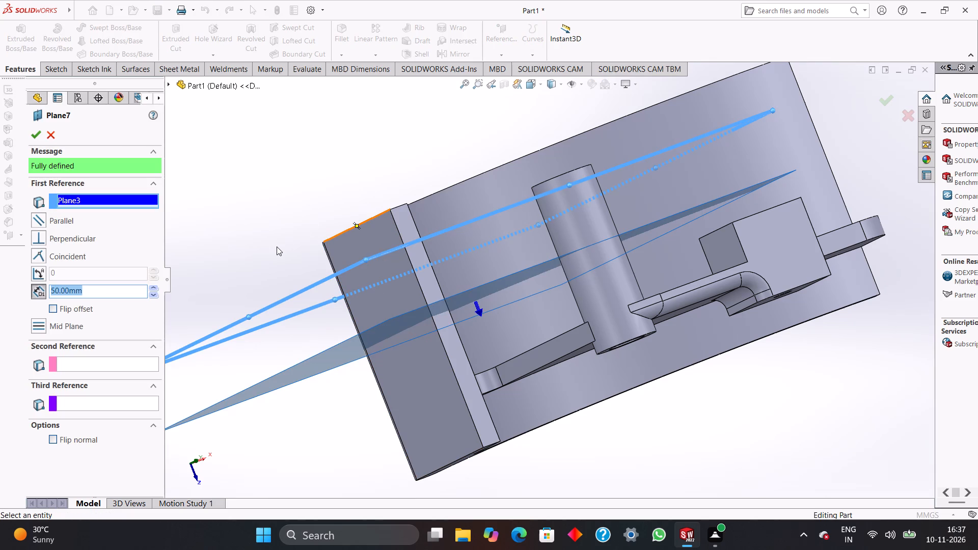
{"action": "double_click", "coordinate": [79, 292]}
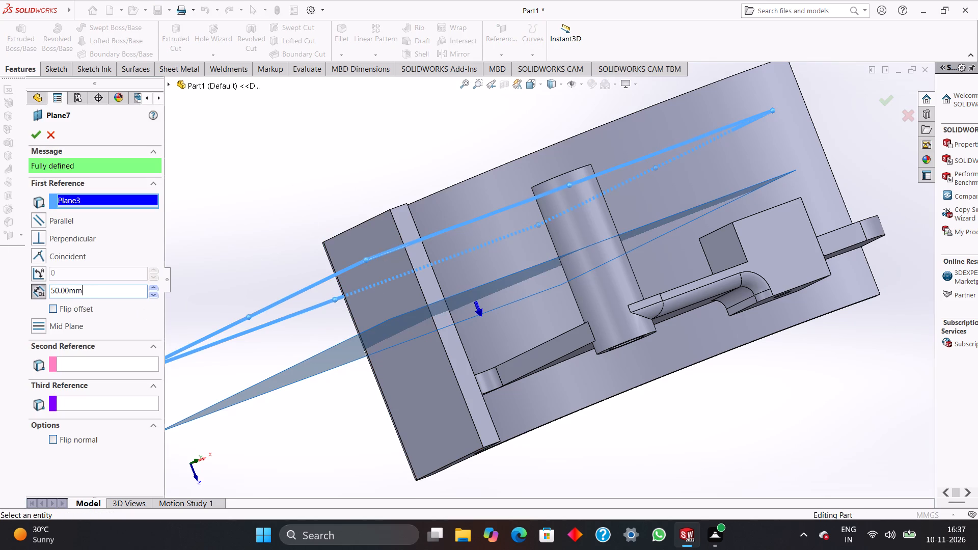
{"action": "key", "text": "6"}
{"action": "key", "text": "BackSpace"}
{"action": "type", "text": "55"}
{"action": "key", "text": "Return"}
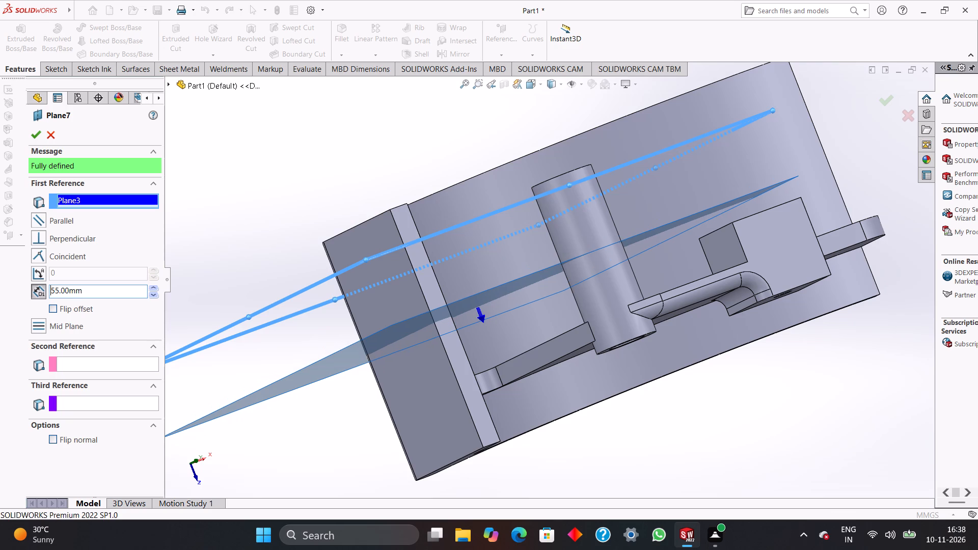
{"action": "key", "text": "Return"}
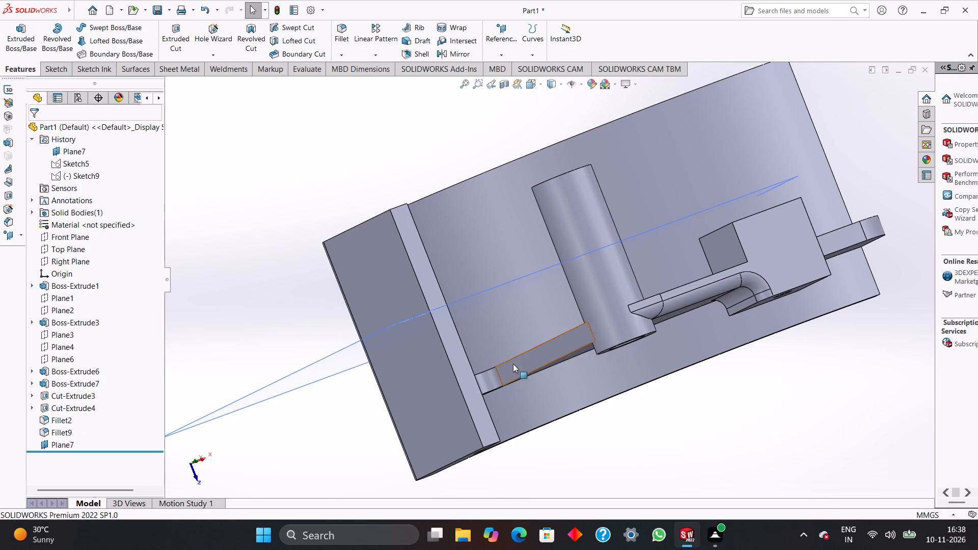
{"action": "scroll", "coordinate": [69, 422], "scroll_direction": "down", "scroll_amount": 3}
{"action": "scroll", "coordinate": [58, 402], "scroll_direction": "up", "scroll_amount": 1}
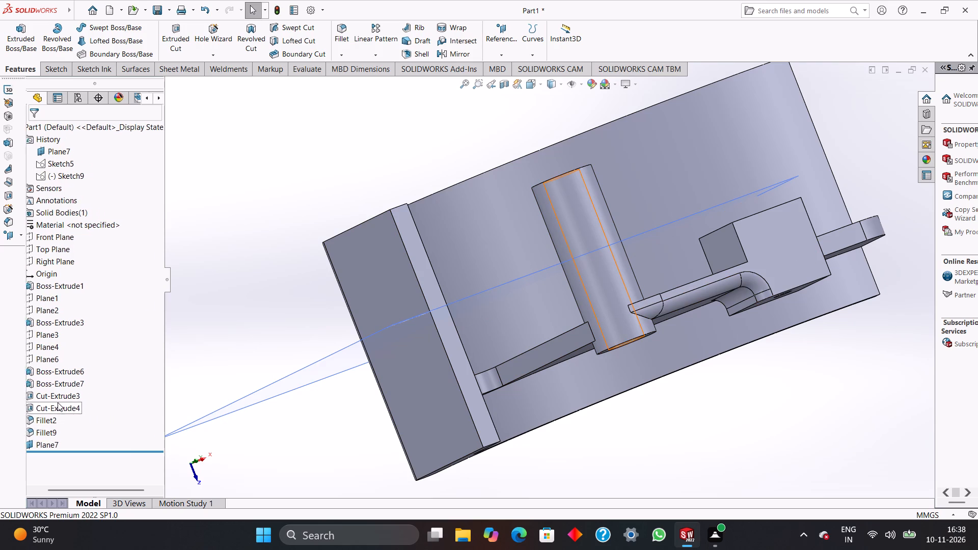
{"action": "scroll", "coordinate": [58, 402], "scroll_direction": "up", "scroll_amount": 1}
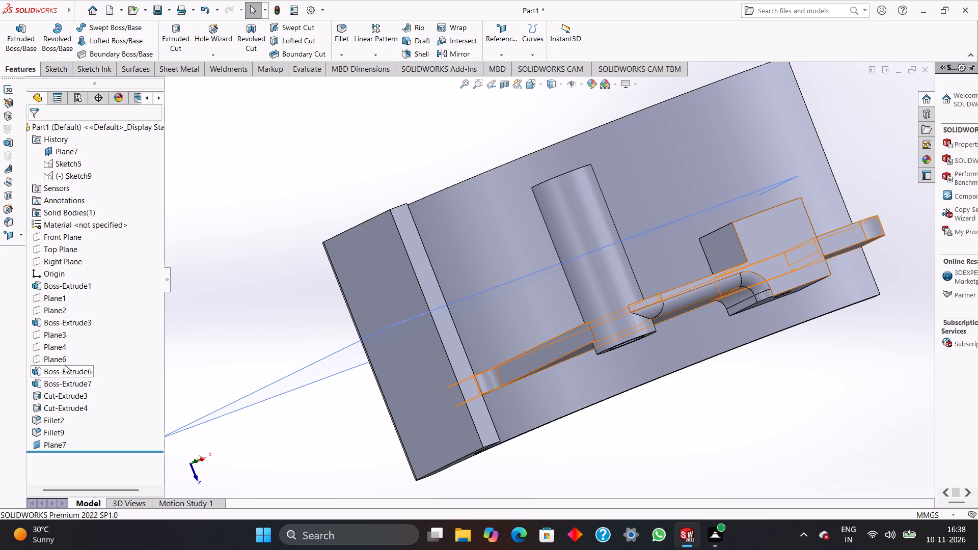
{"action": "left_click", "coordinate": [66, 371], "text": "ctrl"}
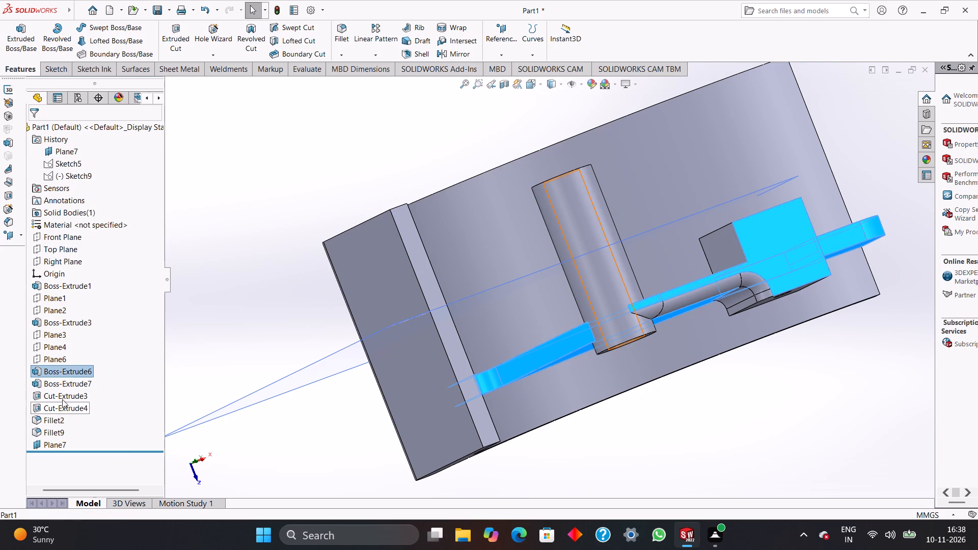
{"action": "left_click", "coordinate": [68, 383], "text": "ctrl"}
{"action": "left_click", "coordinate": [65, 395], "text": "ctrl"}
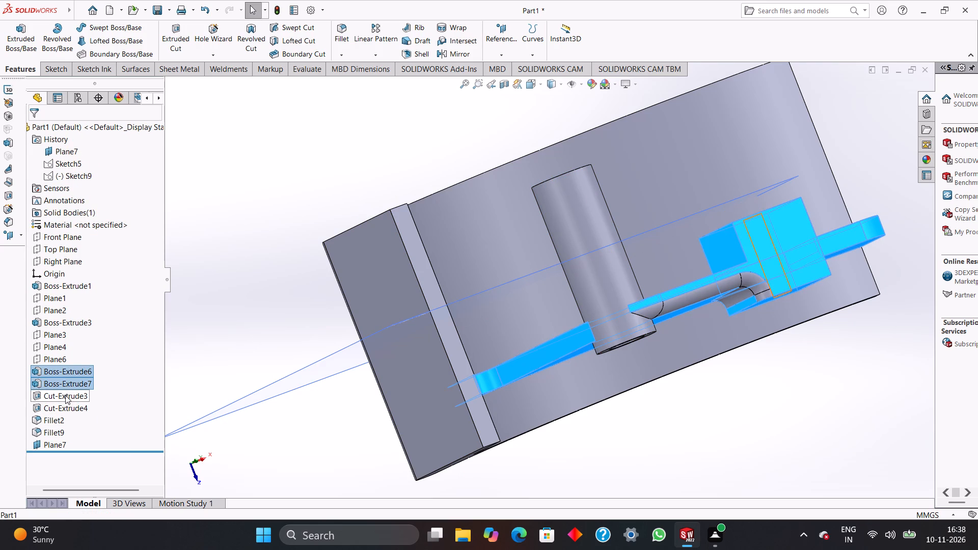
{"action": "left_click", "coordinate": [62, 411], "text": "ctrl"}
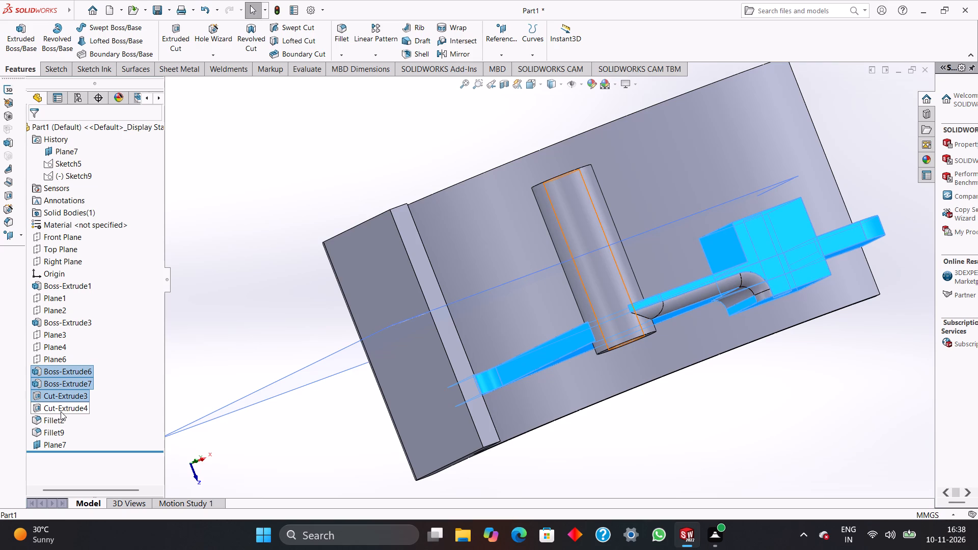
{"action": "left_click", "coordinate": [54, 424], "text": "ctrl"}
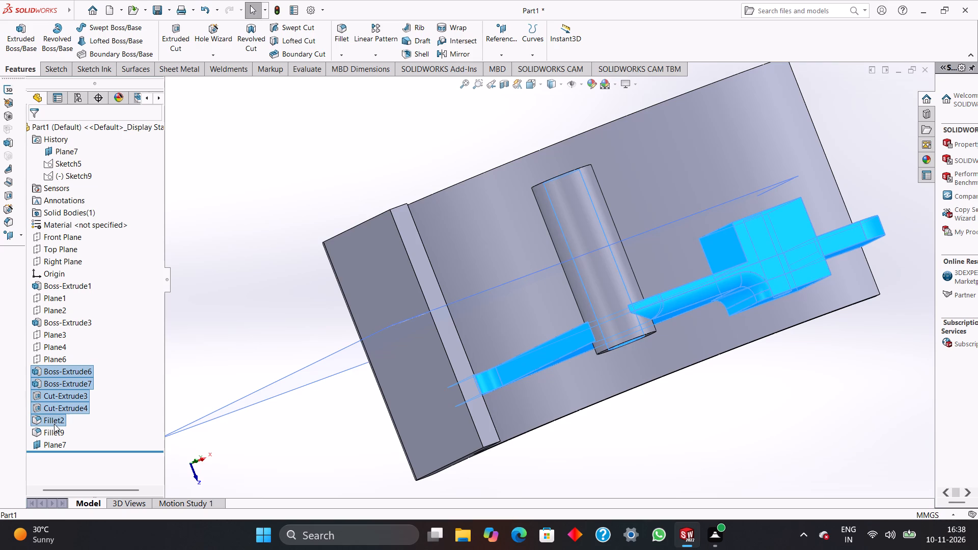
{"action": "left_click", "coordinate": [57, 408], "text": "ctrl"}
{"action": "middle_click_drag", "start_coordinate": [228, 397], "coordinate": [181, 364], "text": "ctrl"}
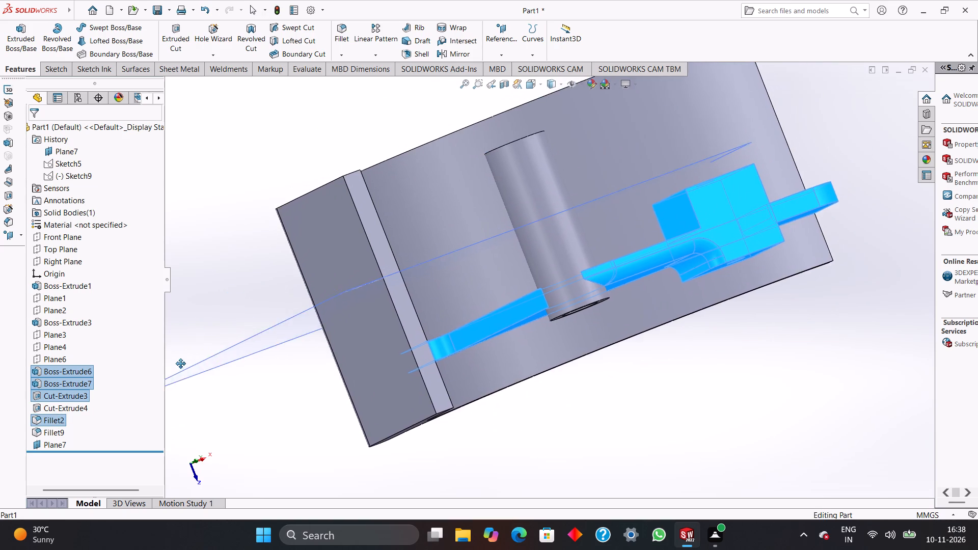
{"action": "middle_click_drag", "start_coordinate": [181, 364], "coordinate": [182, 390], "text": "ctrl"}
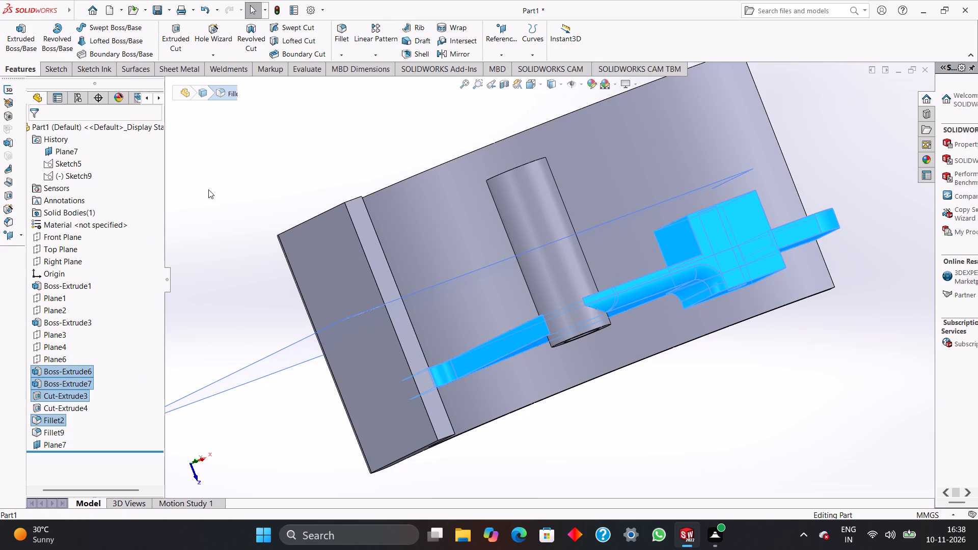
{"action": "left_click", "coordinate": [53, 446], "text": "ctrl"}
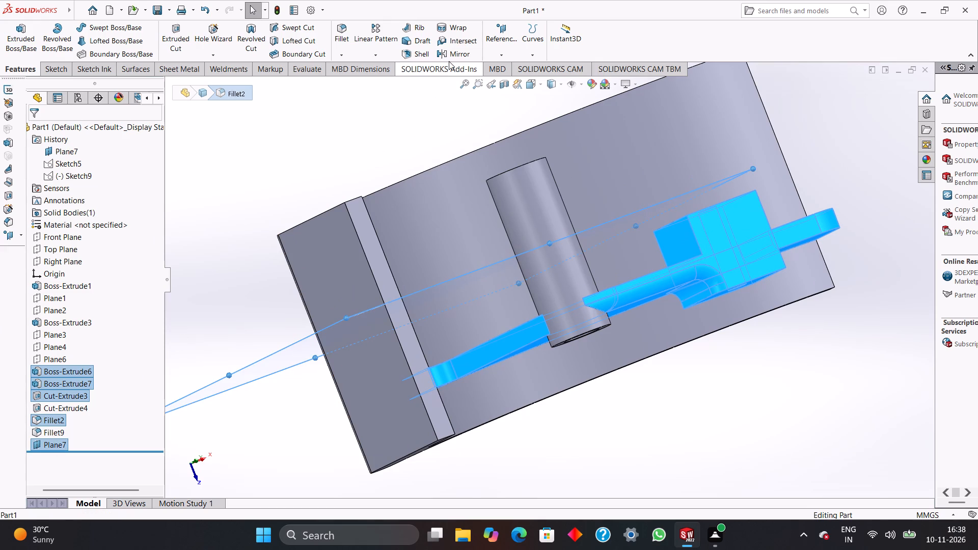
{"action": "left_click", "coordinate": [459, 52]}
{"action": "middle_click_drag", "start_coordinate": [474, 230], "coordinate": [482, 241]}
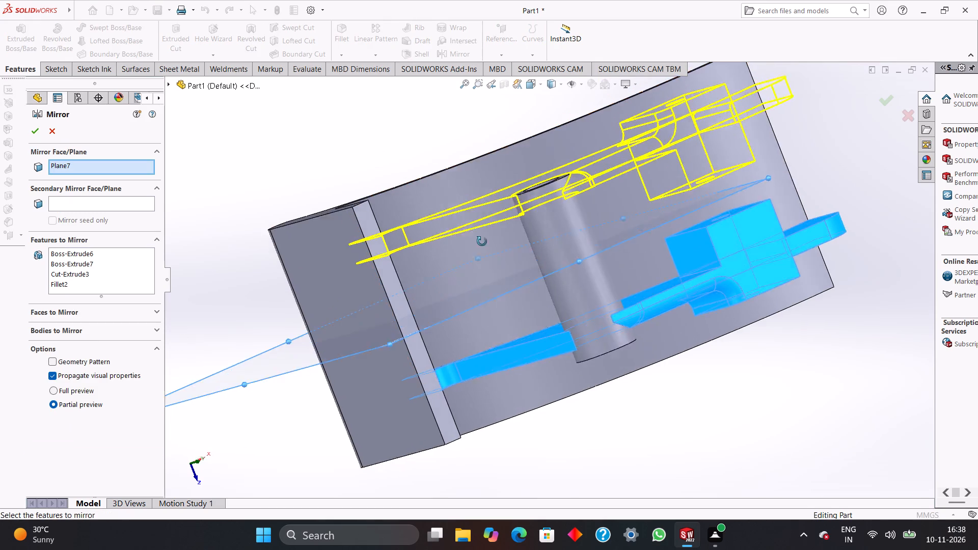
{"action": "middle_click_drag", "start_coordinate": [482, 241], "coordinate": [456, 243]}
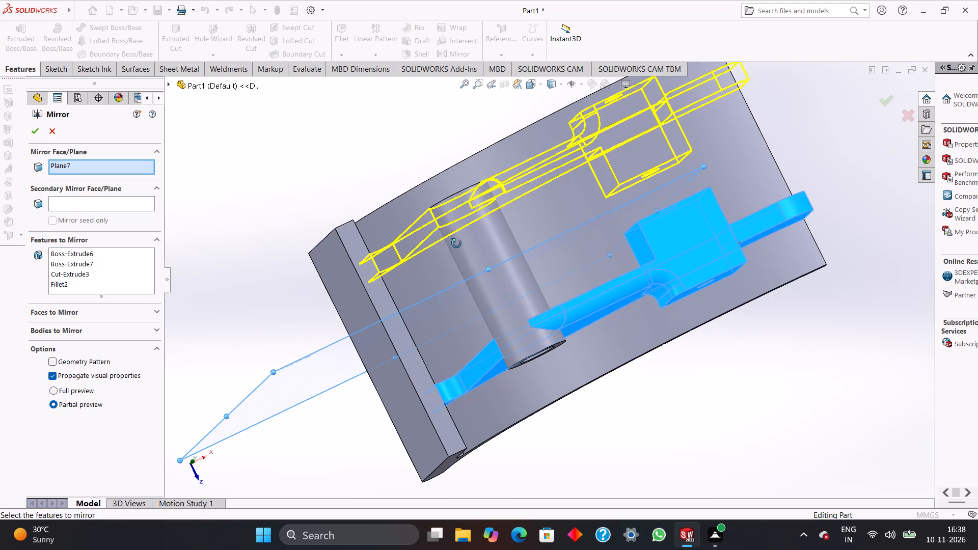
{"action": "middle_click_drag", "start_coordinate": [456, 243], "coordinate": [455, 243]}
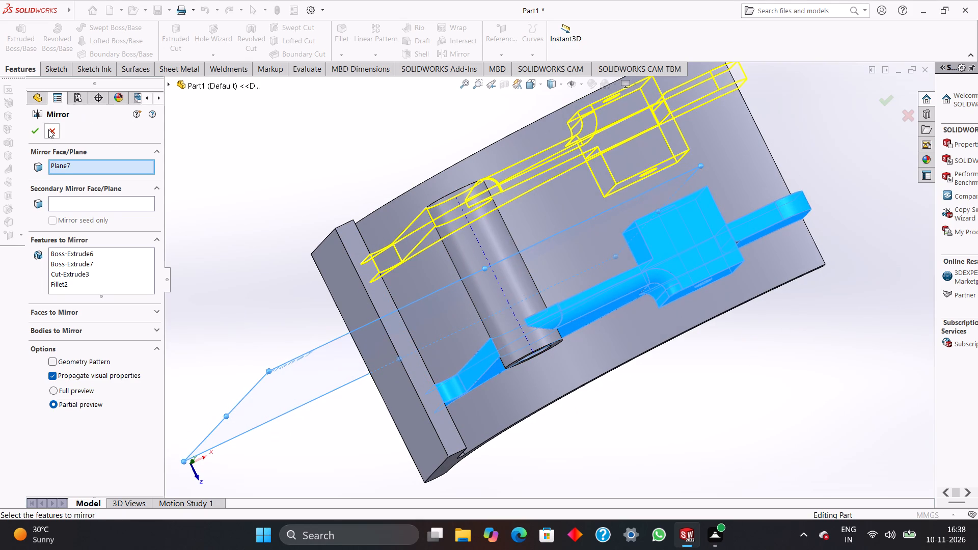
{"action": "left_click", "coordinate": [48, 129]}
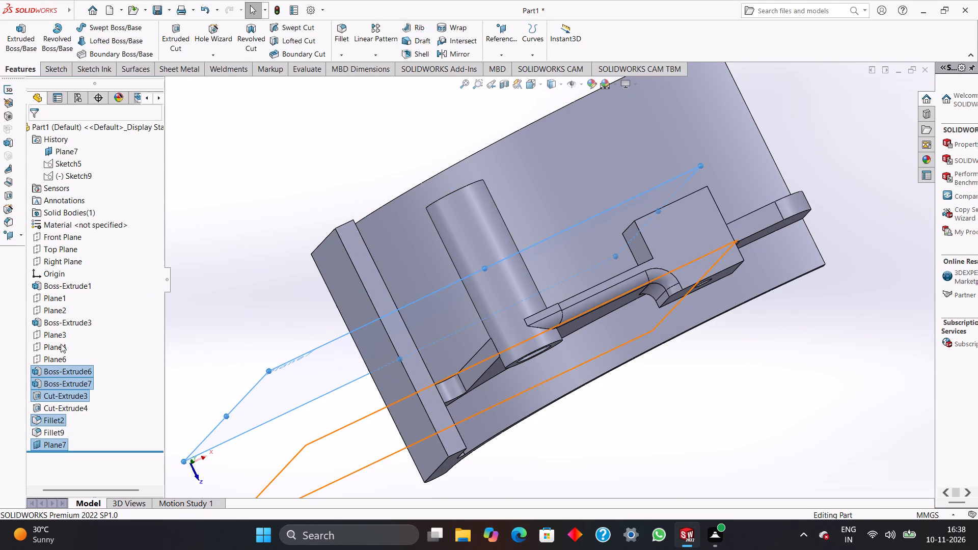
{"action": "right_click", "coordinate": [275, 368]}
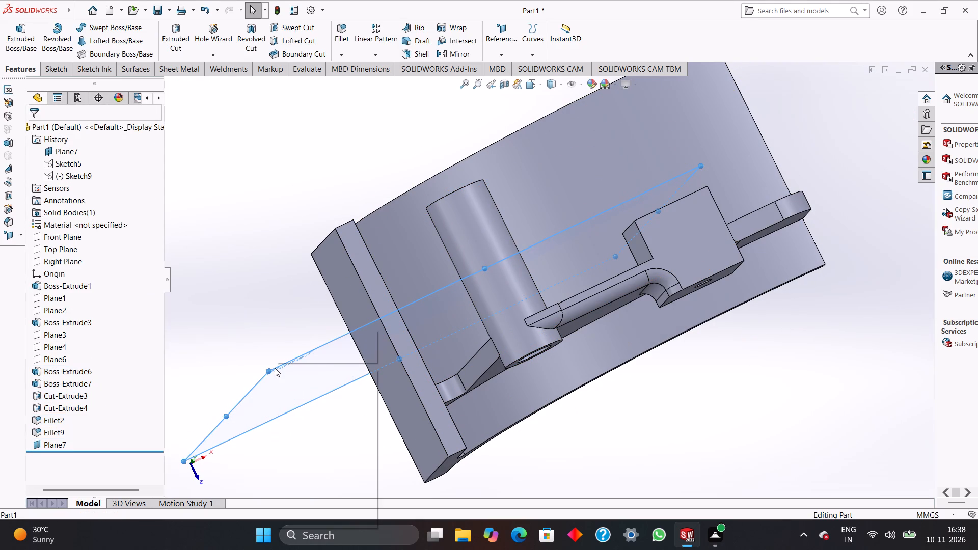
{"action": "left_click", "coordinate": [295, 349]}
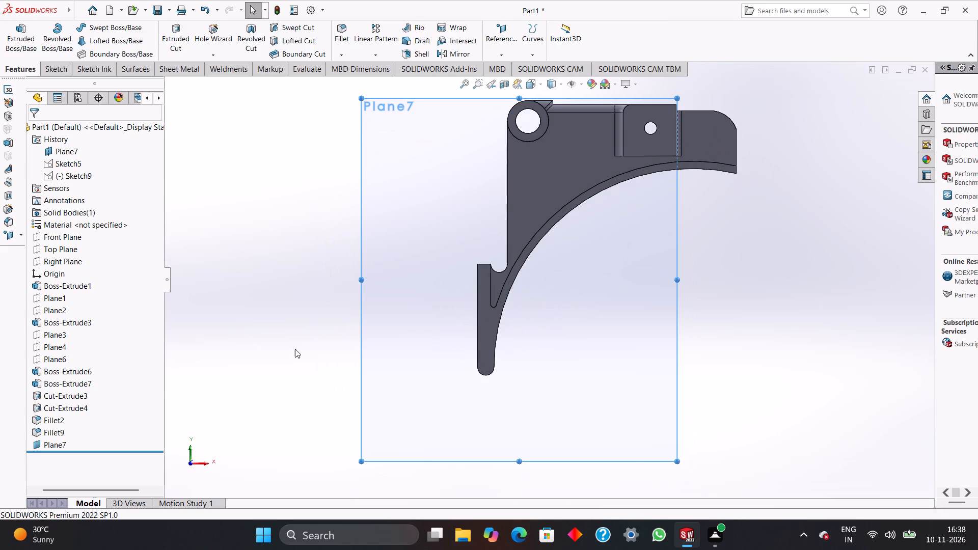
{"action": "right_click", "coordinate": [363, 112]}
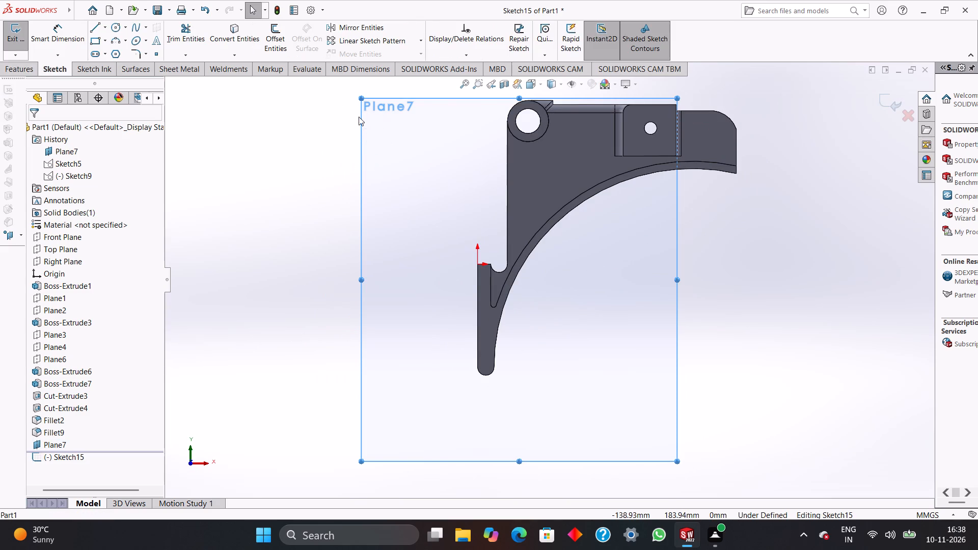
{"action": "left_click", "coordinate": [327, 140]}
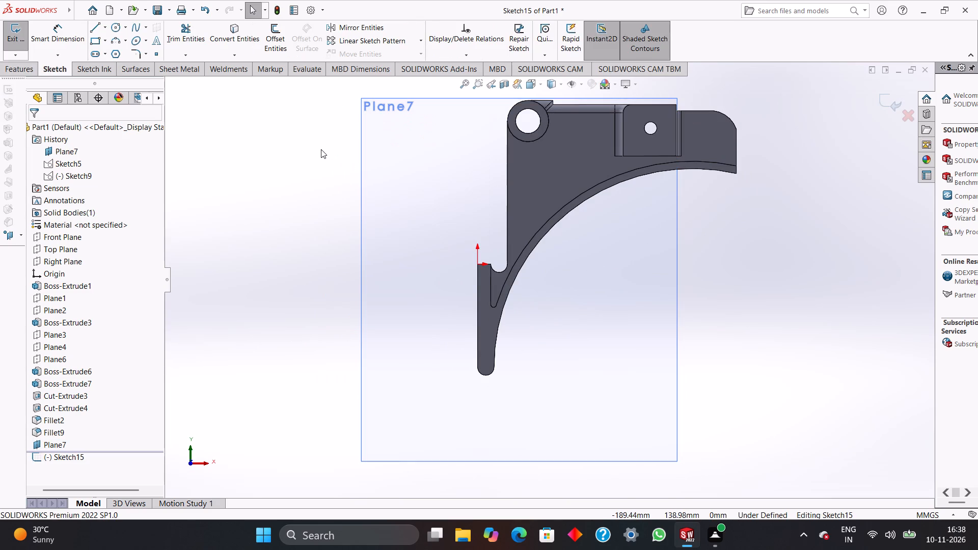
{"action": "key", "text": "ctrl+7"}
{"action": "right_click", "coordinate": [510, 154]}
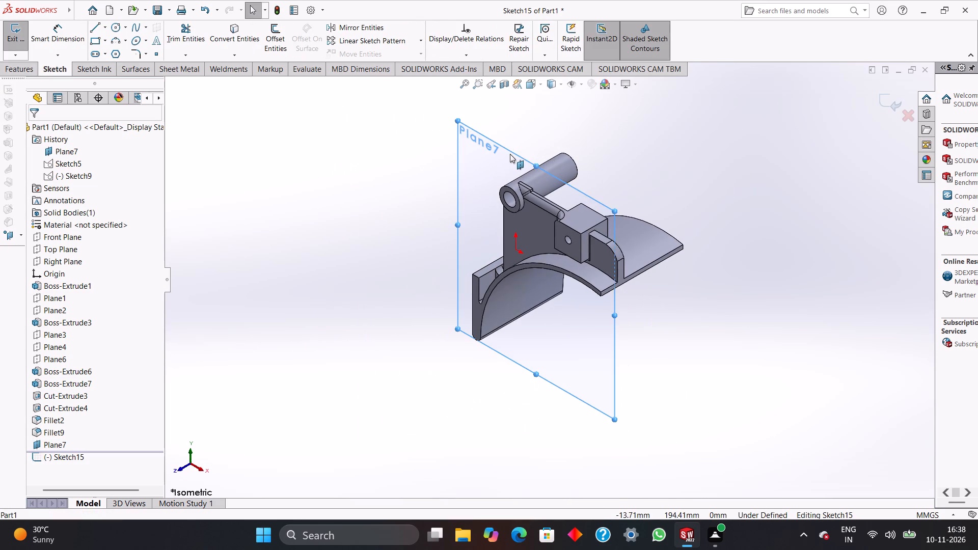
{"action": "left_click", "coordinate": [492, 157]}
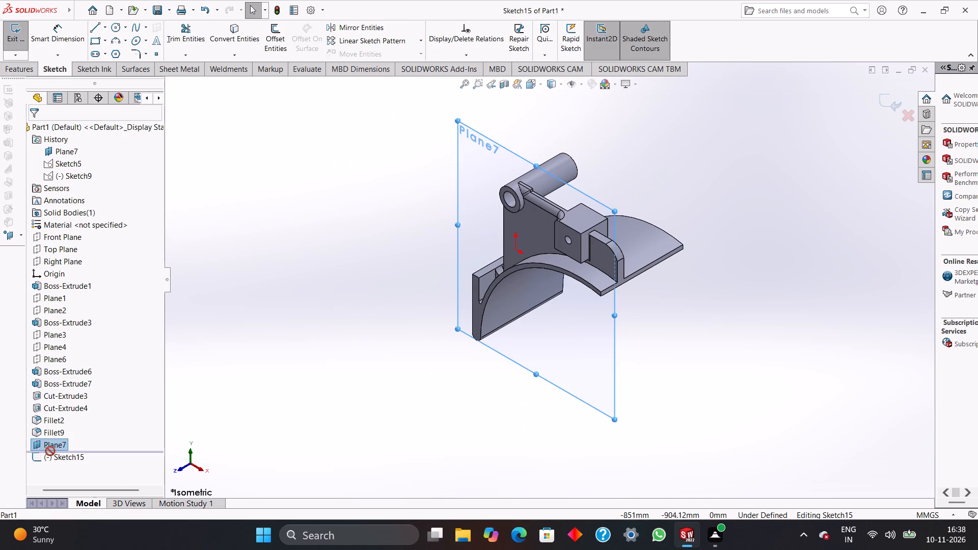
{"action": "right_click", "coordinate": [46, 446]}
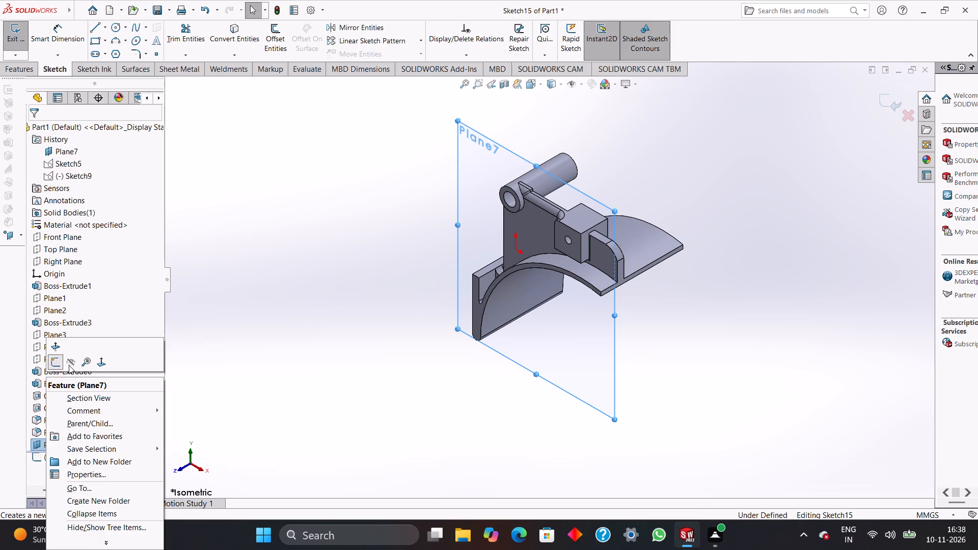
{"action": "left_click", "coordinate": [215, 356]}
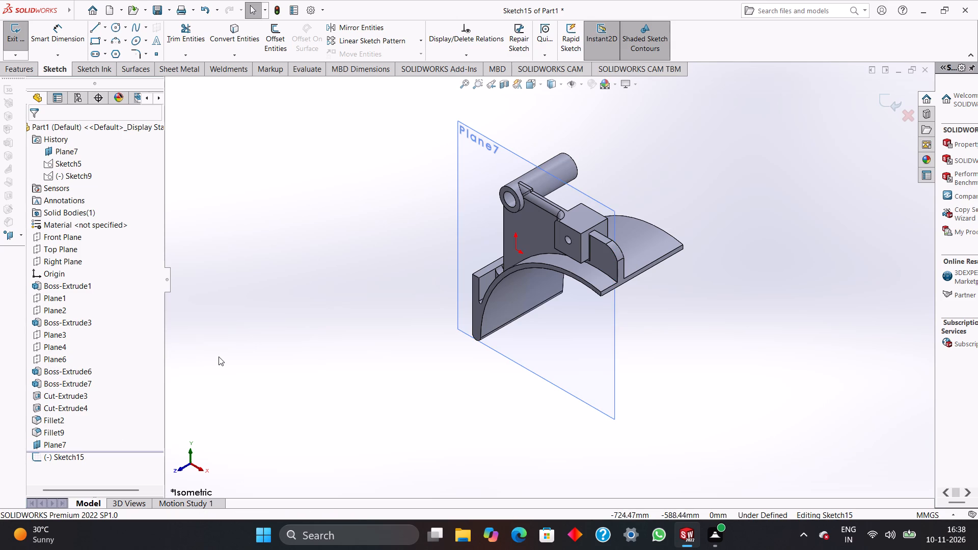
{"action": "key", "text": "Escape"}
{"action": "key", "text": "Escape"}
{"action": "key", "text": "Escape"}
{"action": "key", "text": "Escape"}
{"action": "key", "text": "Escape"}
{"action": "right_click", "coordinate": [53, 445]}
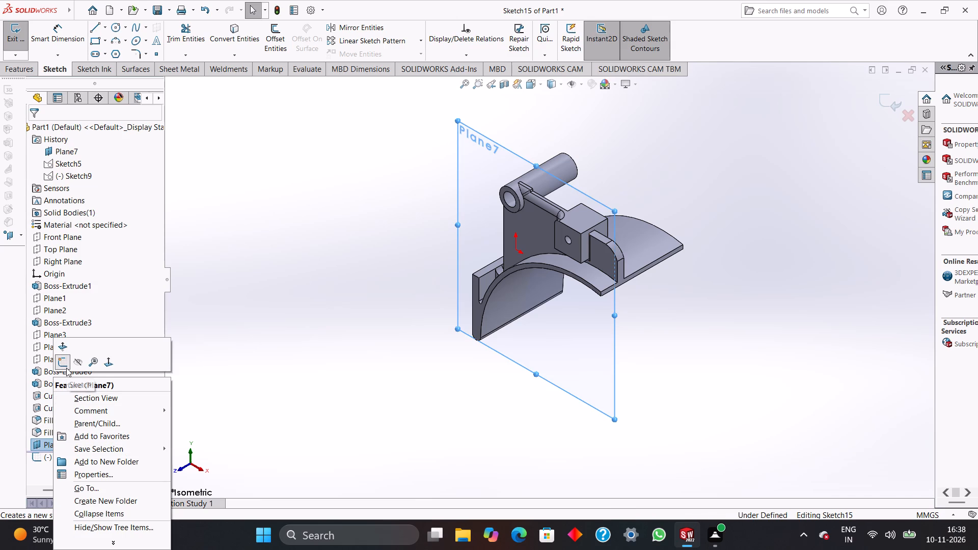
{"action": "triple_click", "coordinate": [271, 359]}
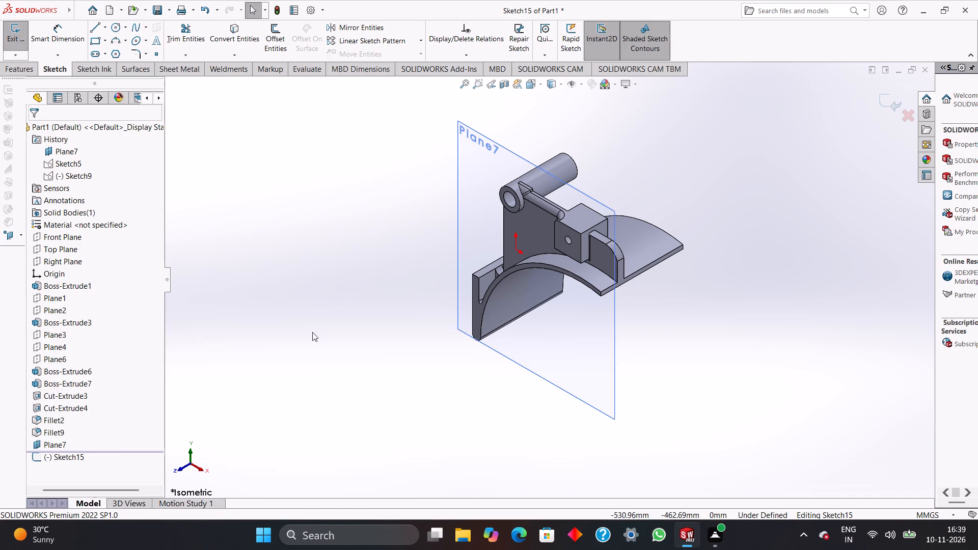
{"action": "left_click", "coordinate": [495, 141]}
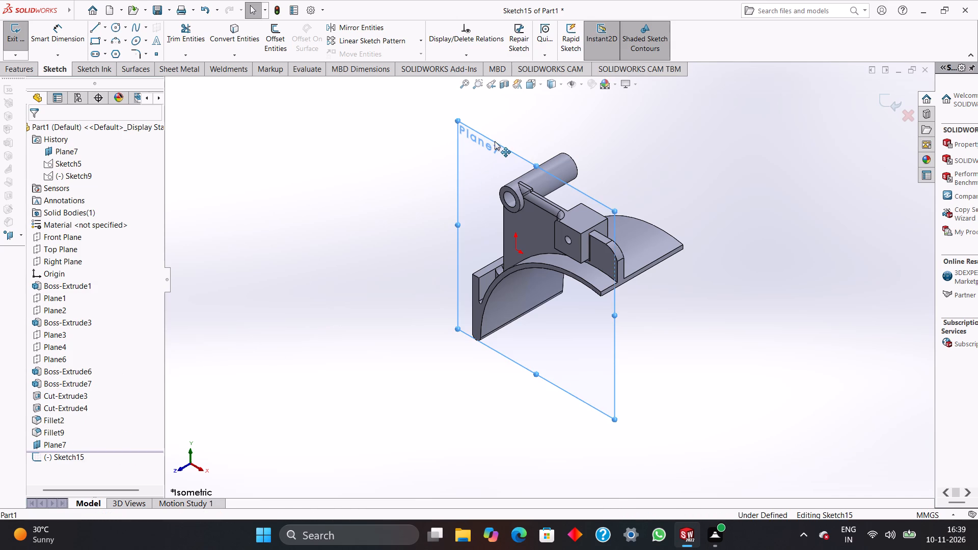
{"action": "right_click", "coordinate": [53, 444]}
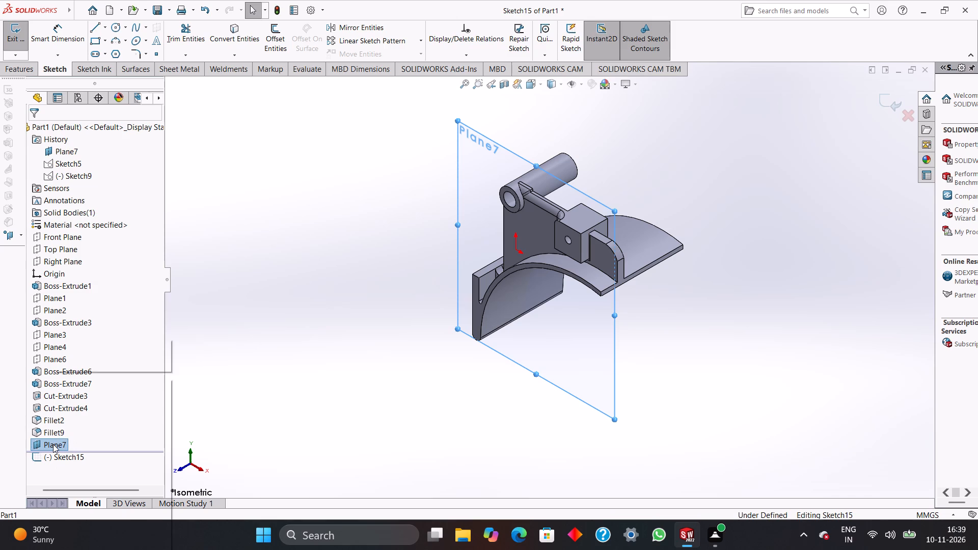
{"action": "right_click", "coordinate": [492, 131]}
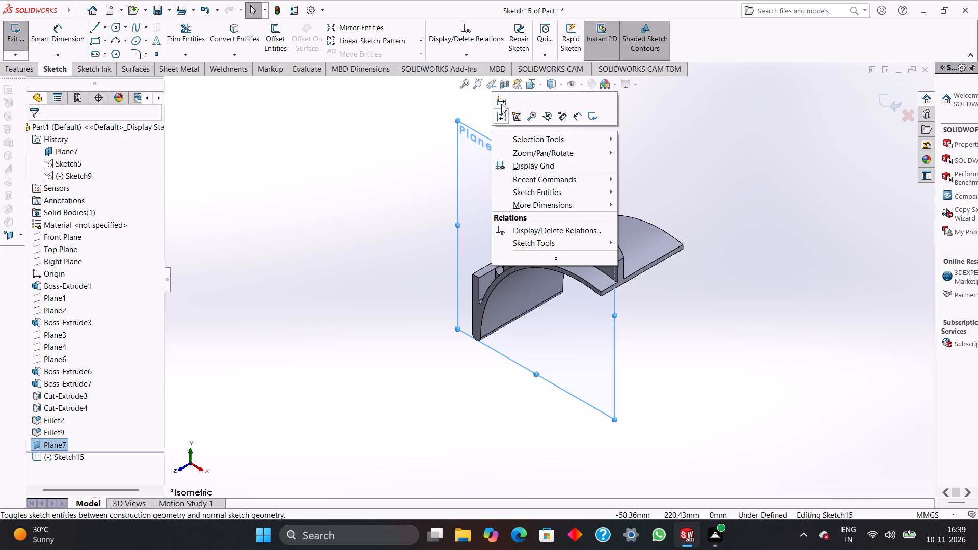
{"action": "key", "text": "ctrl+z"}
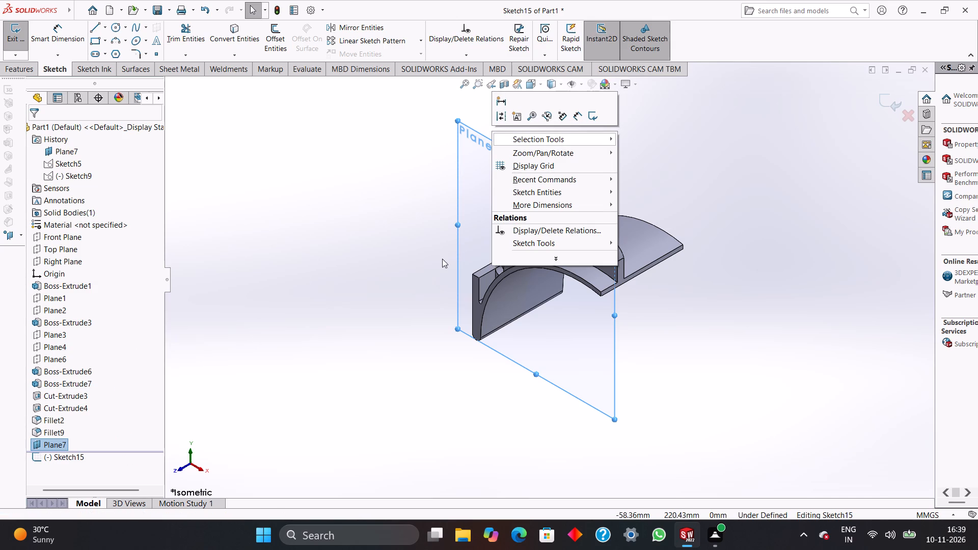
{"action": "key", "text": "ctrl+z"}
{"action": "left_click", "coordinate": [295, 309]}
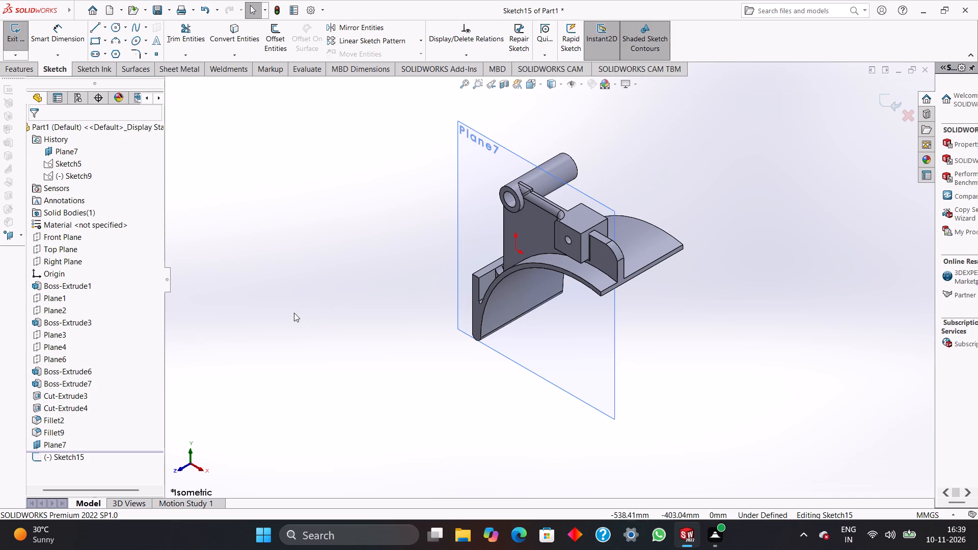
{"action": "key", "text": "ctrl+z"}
Set Plane7's offset distance from Plane3 to 65 mm, after first trying 45 mm.
{"action": "right_click", "coordinate": [292, 364]}
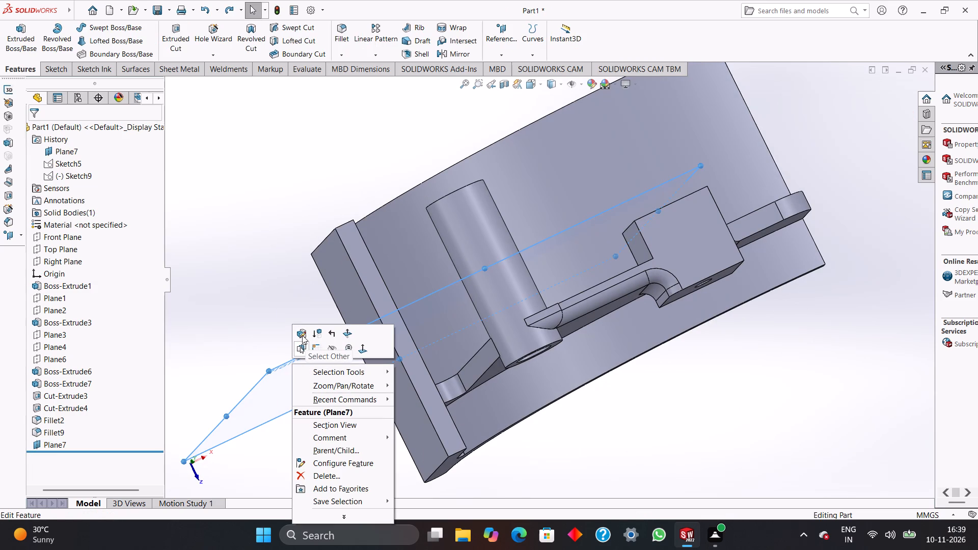
{"action": "left_click", "coordinate": [301, 333]}
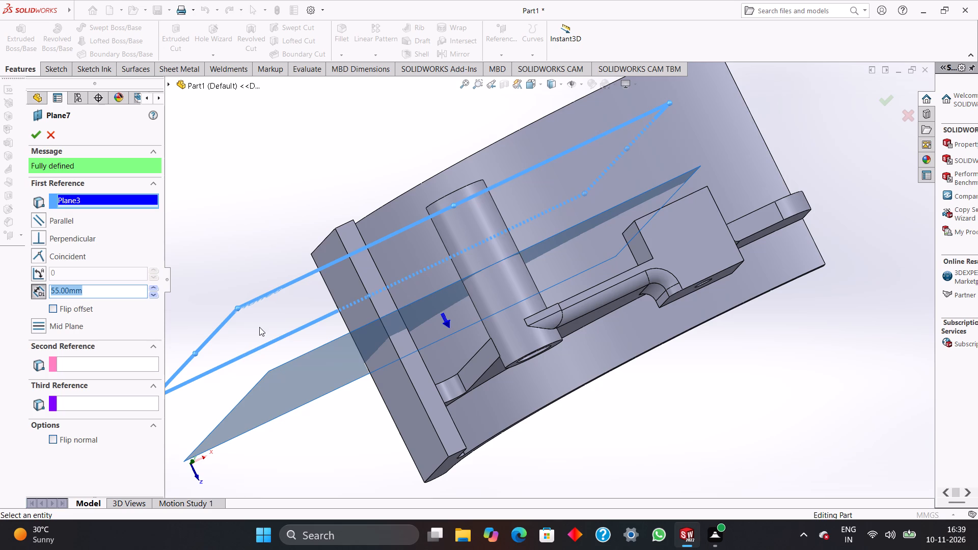
{"action": "middle_click_drag", "start_coordinate": [259, 327], "coordinate": [263, 335]}
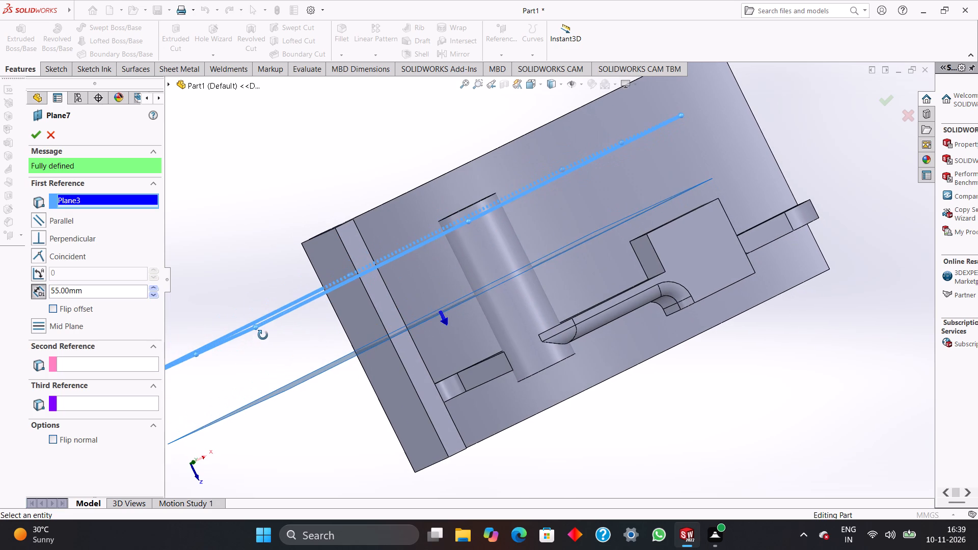
{"action": "middle_click_drag", "start_coordinate": [263, 335], "coordinate": [263, 335]}
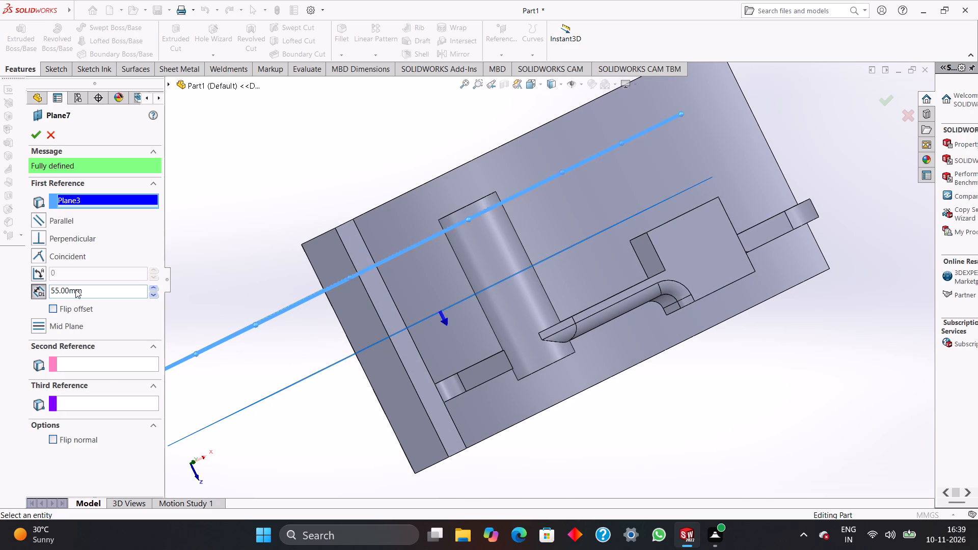
{"action": "double_click", "coordinate": [57, 286]}
{"action": "type", "text": "45"}
{"action": "key", "text": "Return"}
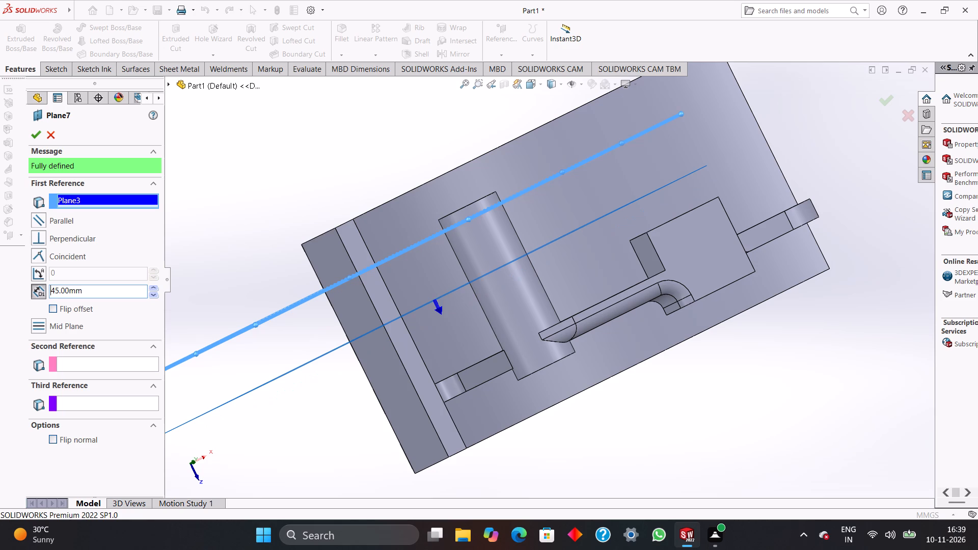
{"action": "double_click", "coordinate": [58, 293]}
{"action": "type", "text": "65"}
{"action": "key", "text": "Return"}
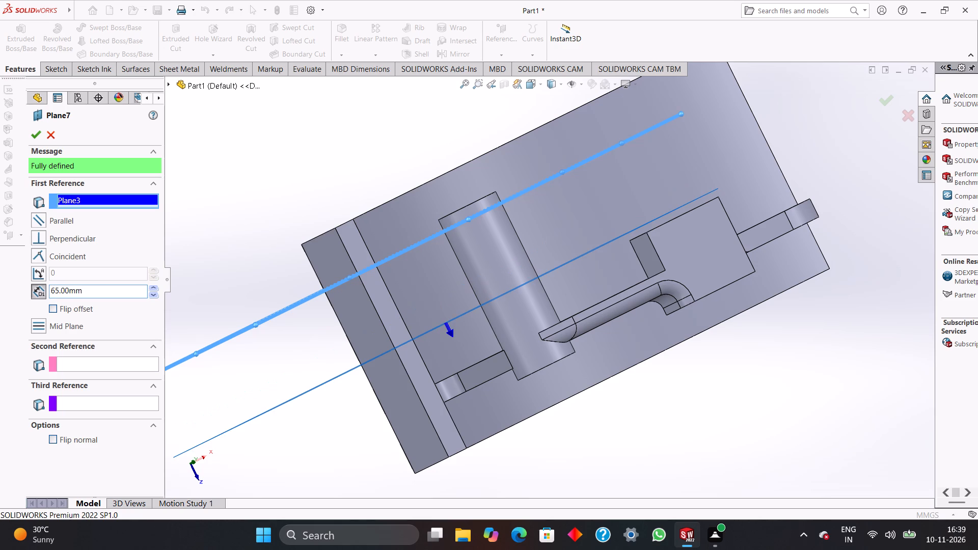
{"action": "left_click", "coordinate": [36, 134]}
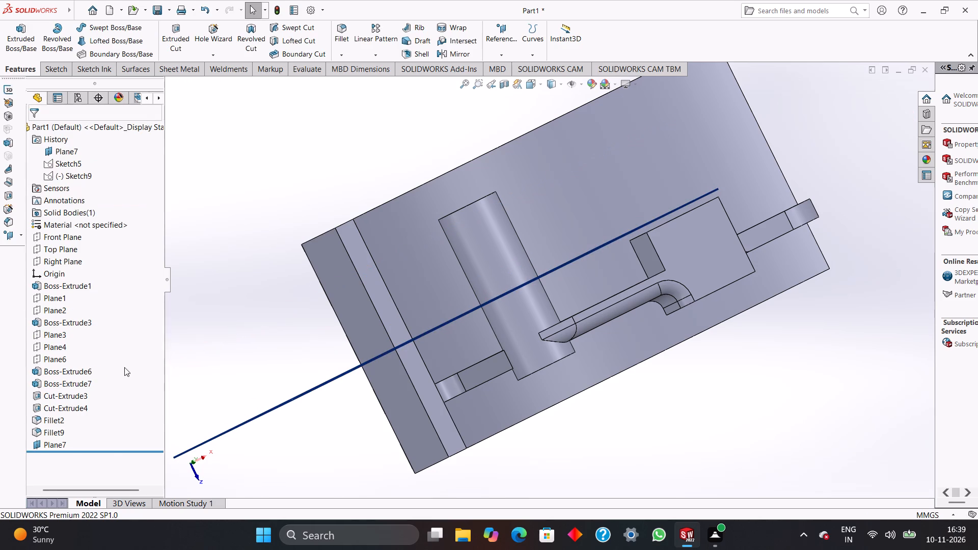
Mirror Boss-Extrude6, Boss-Extrude7, Cut-Extrude3 and Fillet2 about Plane7, leaving out Cut-Extrude4 and Fillet9.
{"action": "scroll", "coordinate": [162, 366], "scroll_direction": "down", "scroll_amount": 1}
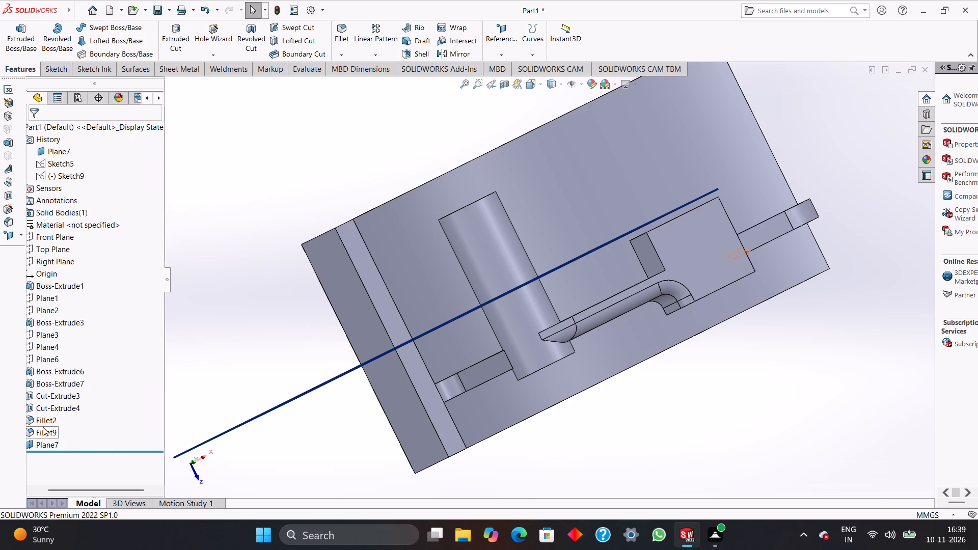
{"action": "left_click", "coordinate": [45, 408], "text": "ctrl"}
{"action": "left_click", "coordinate": [45, 408], "text": "ctrl"}
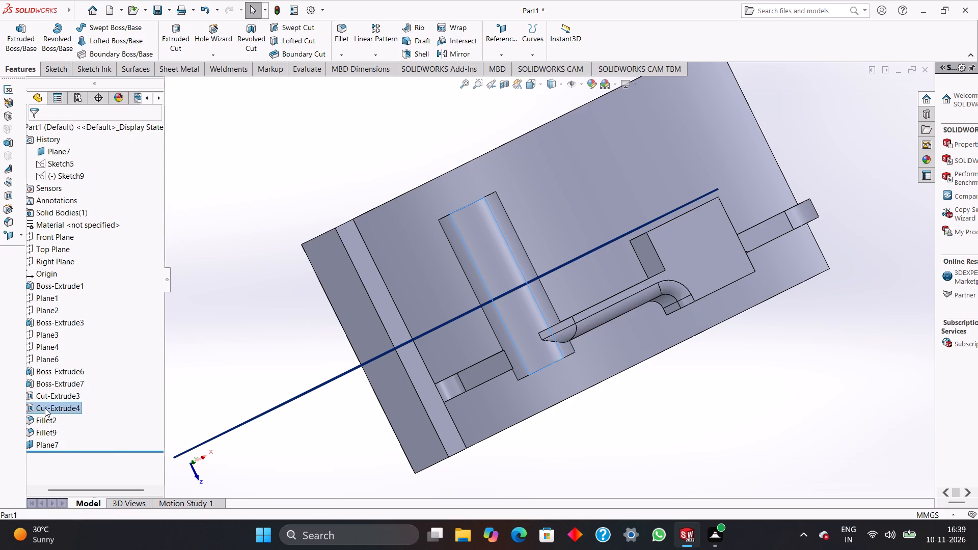
{"action": "left_click", "coordinate": [47, 398], "text": "ctrl"}
{"action": "left_click", "coordinate": [48, 380], "text": "ctrl"}
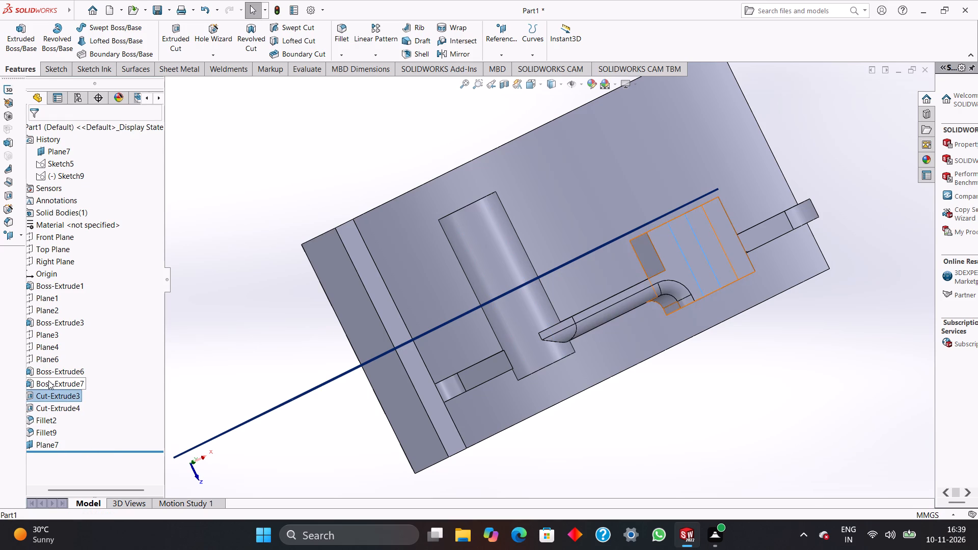
{"action": "left_click", "coordinate": [47, 372], "text": "ctrl"}
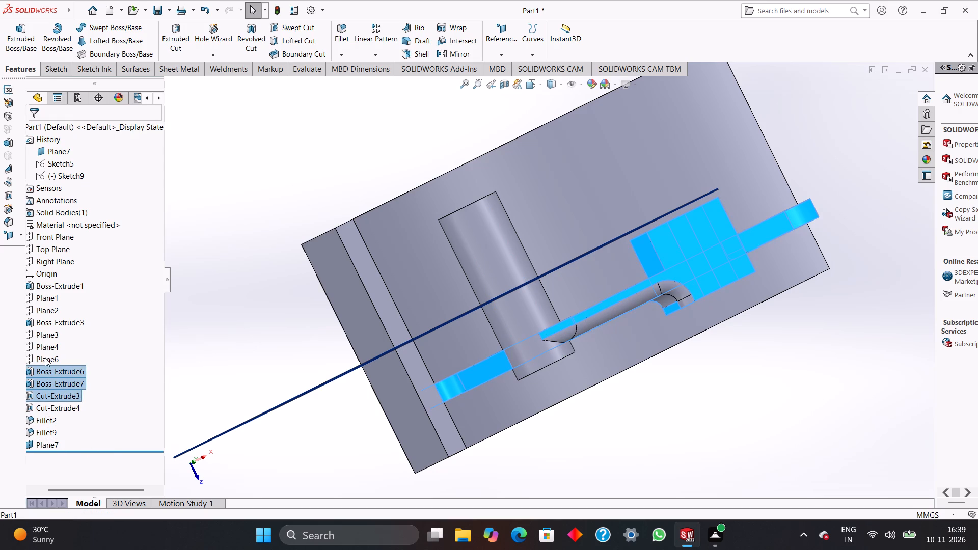
{"action": "left_click", "coordinate": [51, 407], "text": "ctrl"}
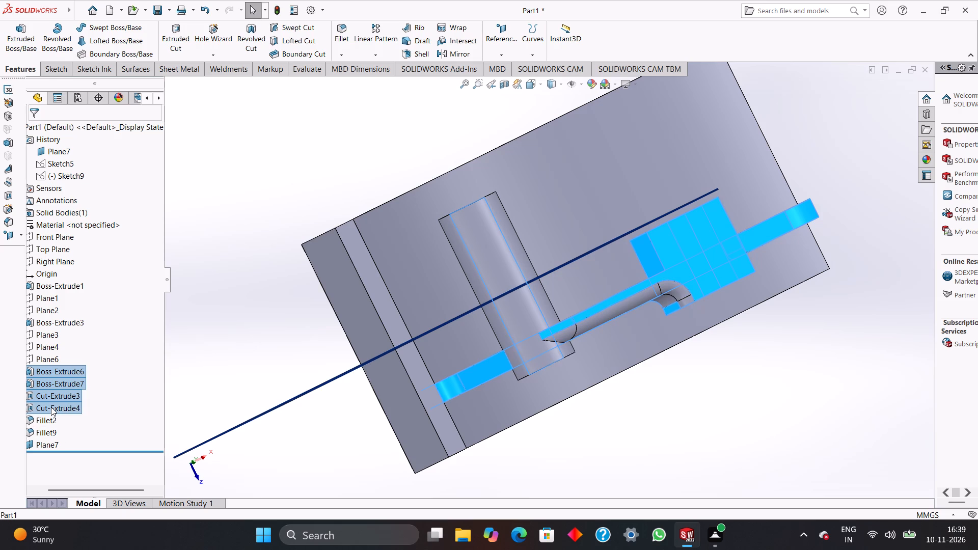
{"action": "left_click", "coordinate": [51, 407], "text": "ctrl"}
{"action": "left_click", "coordinate": [53, 420], "text": "ctrl"}
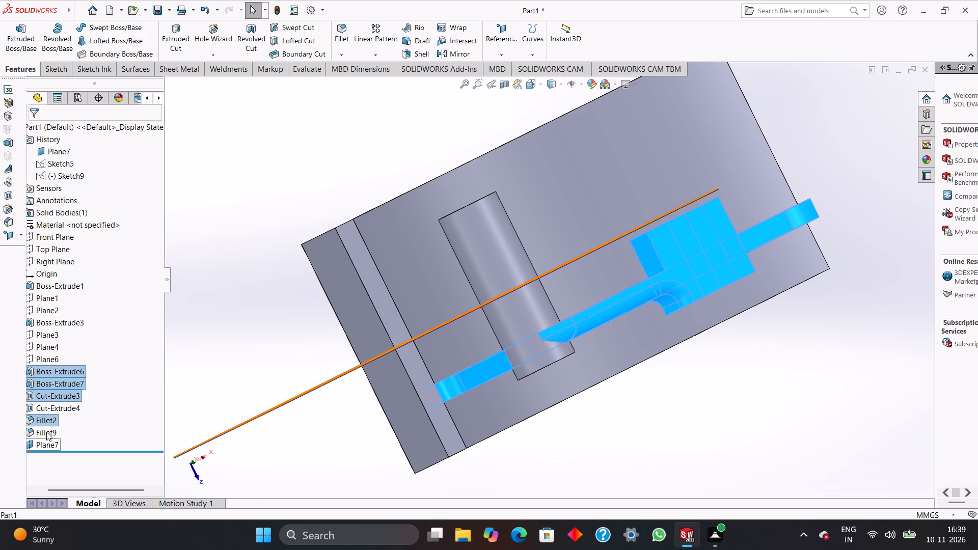
{"action": "left_click", "coordinate": [46, 432], "text": "ctrl"}
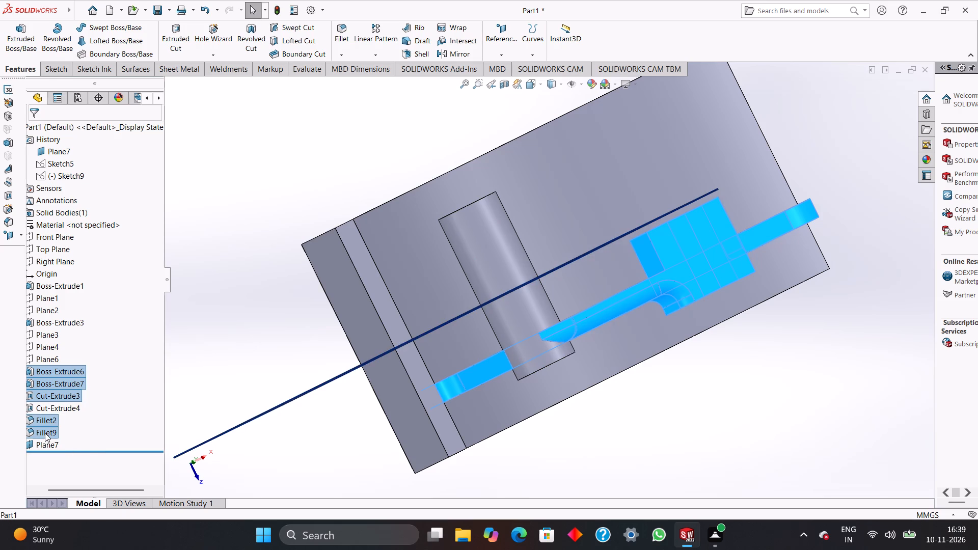
{"action": "left_click", "coordinate": [44, 432], "text": "ctrl"}
{"action": "left_click", "coordinate": [49, 441], "text": "ctrl"}
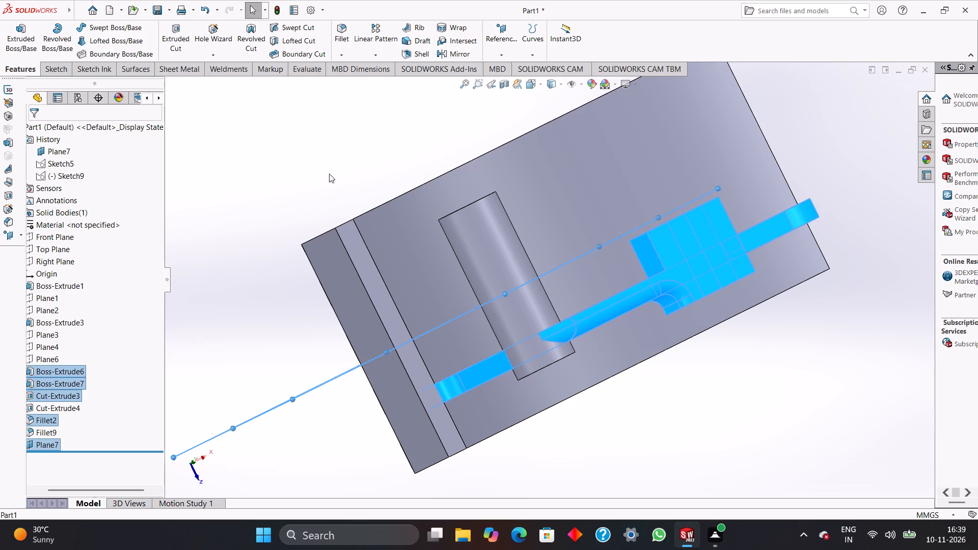
{"action": "left_click", "coordinate": [448, 49]}
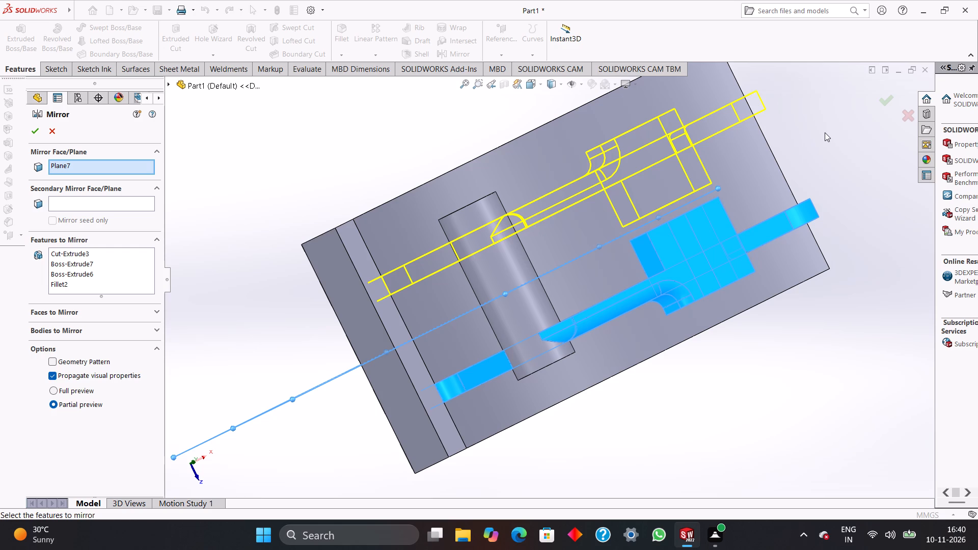
{"action": "left_click", "coordinate": [884, 100]}
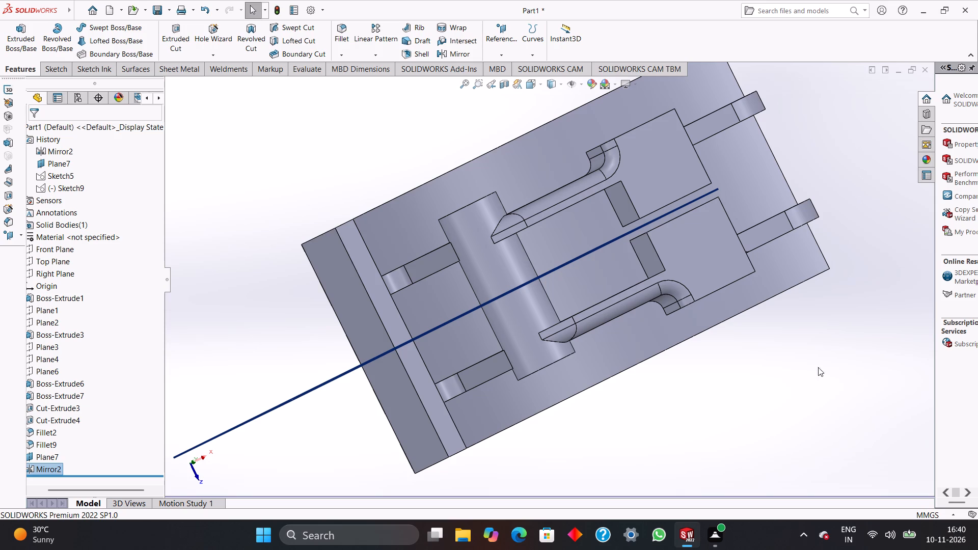
{"action": "middle_click_drag", "start_coordinate": [795, 350], "coordinate": [725, 377]}
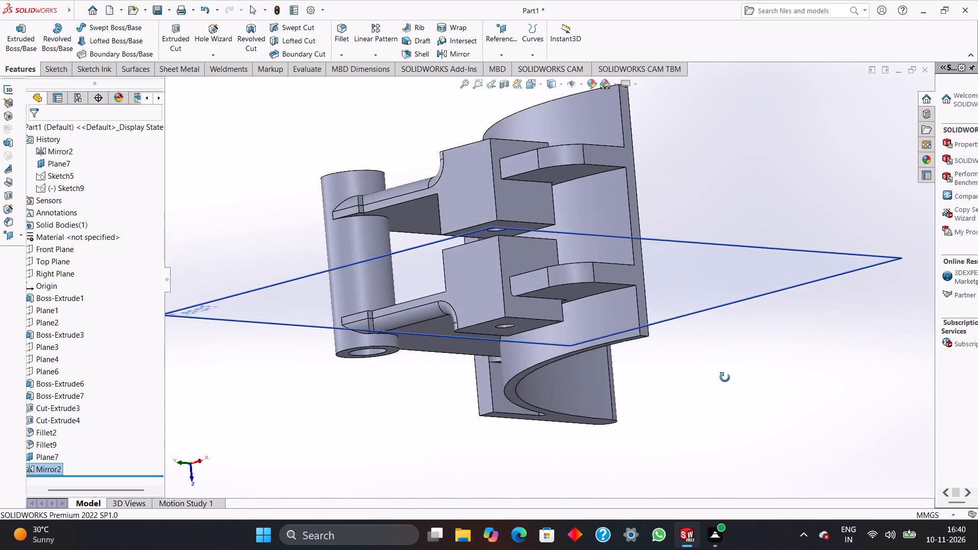
Set the Direction 1 depth of the block Boss-Extrude7 to 27 mm.
{"action": "middle_click_drag", "start_coordinate": [725, 377], "coordinate": [763, 363]}
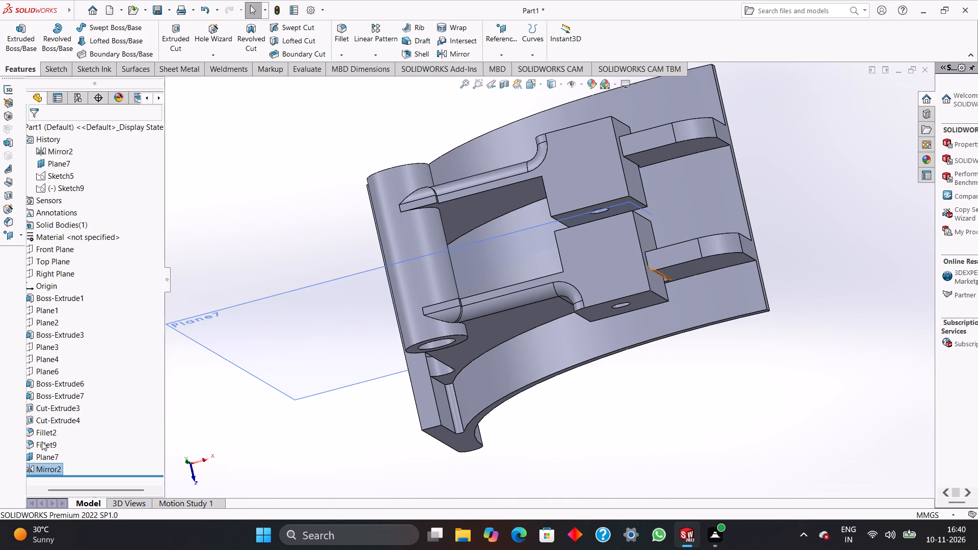
{"action": "left_click", "coordinate": [45, 419]}
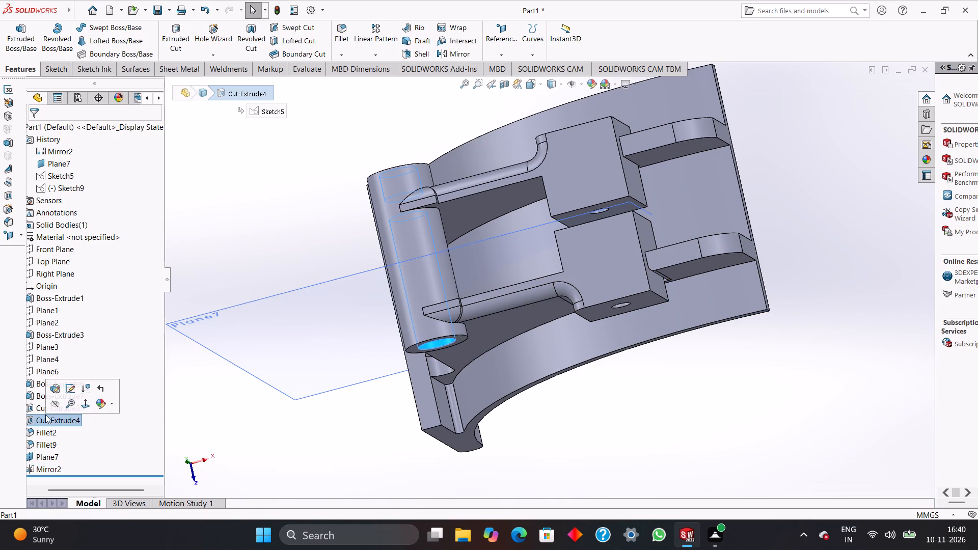
{"action": "left_click", "coordinate": [45, 407]}
{"action": "key", "text": "Escape"}
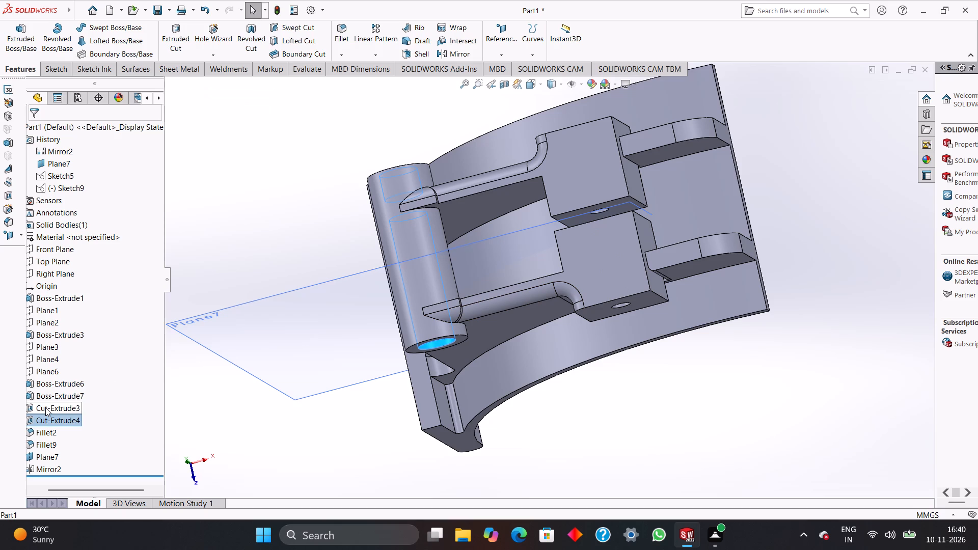
{"action": "left_click", "coordinate": [39, 408]}
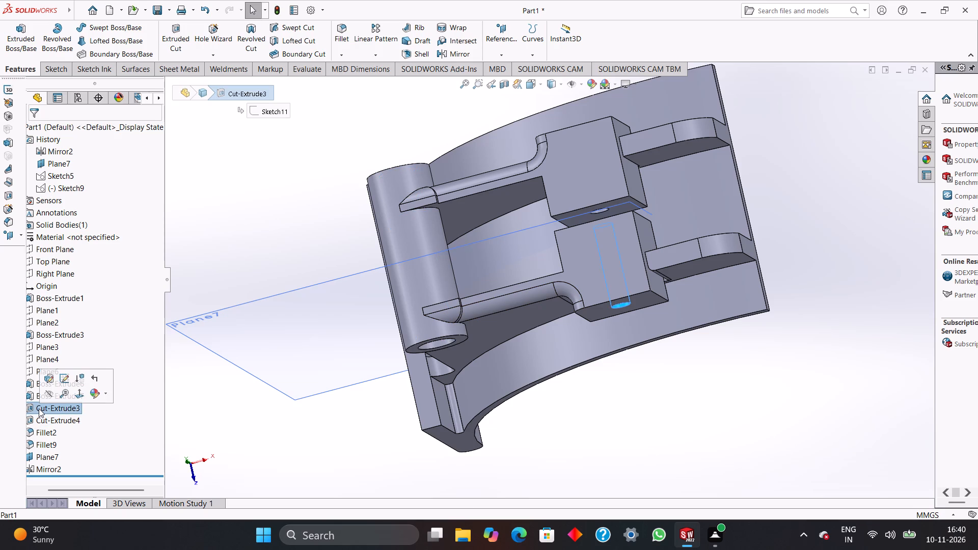
{"action": "key", "text": "Escape"}
{"action": "left_click", "coordinate": [46, 396]}
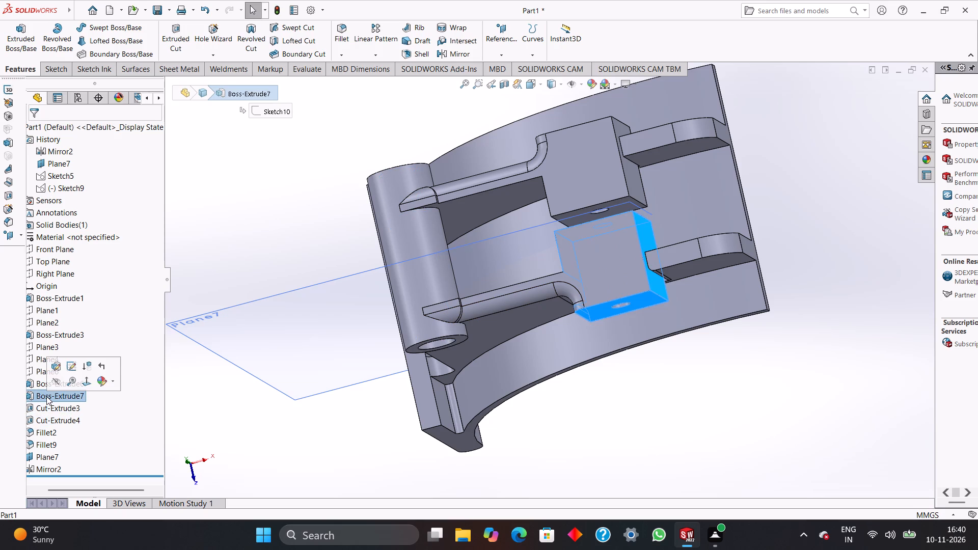
{"action": "left_click", "coordinate": [56, 365]}
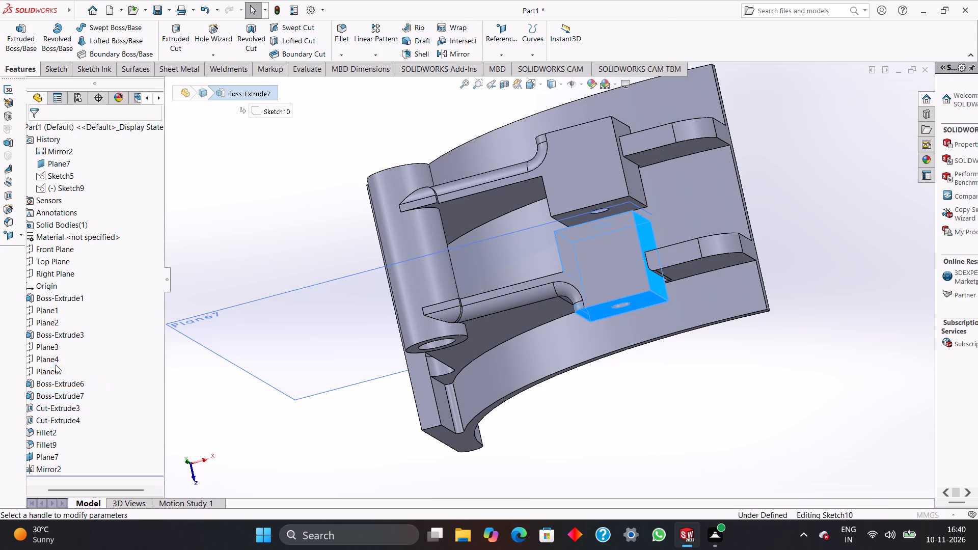
{"action": "left_click_drag", "start_coordinate": [600, 212], "coordinate": [604, 252]}
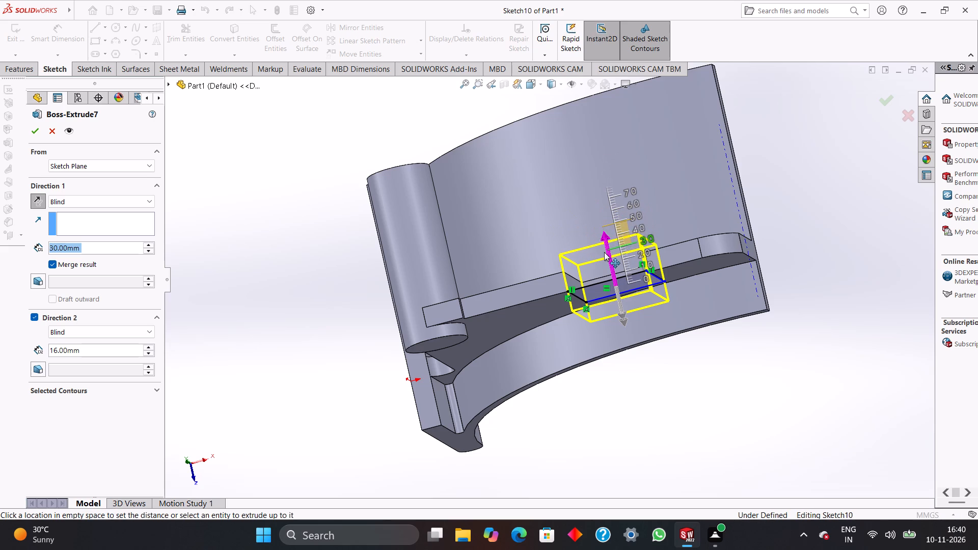
{"action": "left_click_drag", "start_coordinate": [604, 252], "coordinate": [604, 255]}
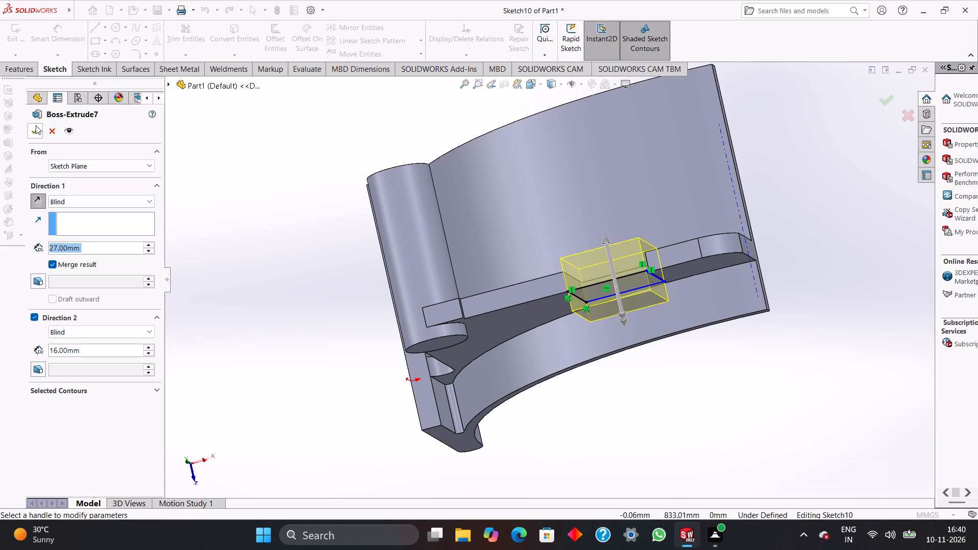
{"action": "left_click", "coordinate": [36, 125]}
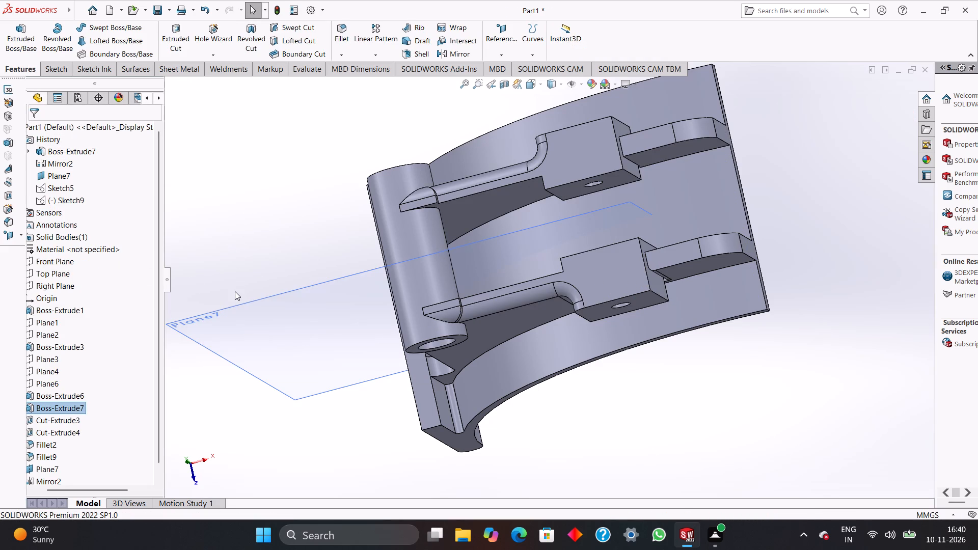
Examine the bracket and its mirrored rib and block from several angles.
{"action": "key", "text": "ctrl+7"}
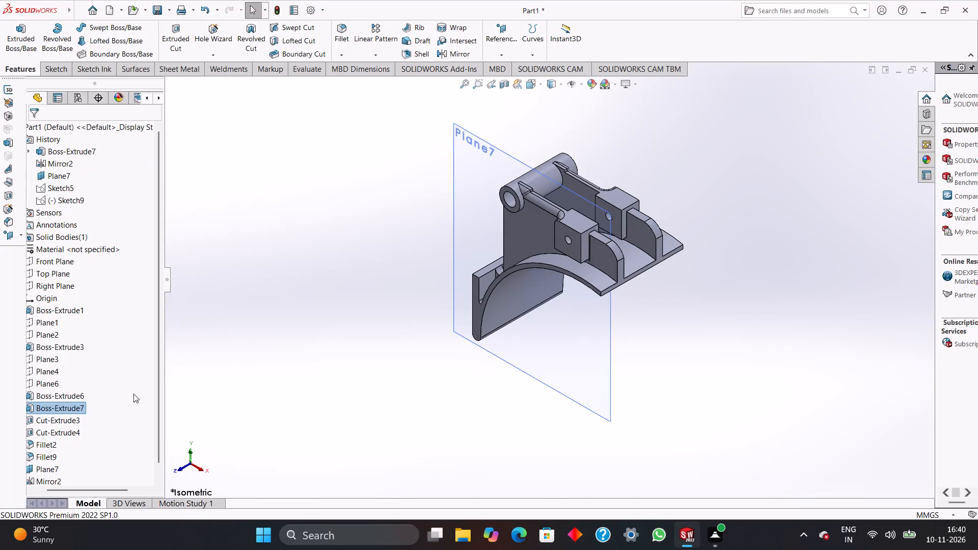
{"action": "middle_click_drag", "start_coordinate": [317, 331], "coordinate": [348, 442]}
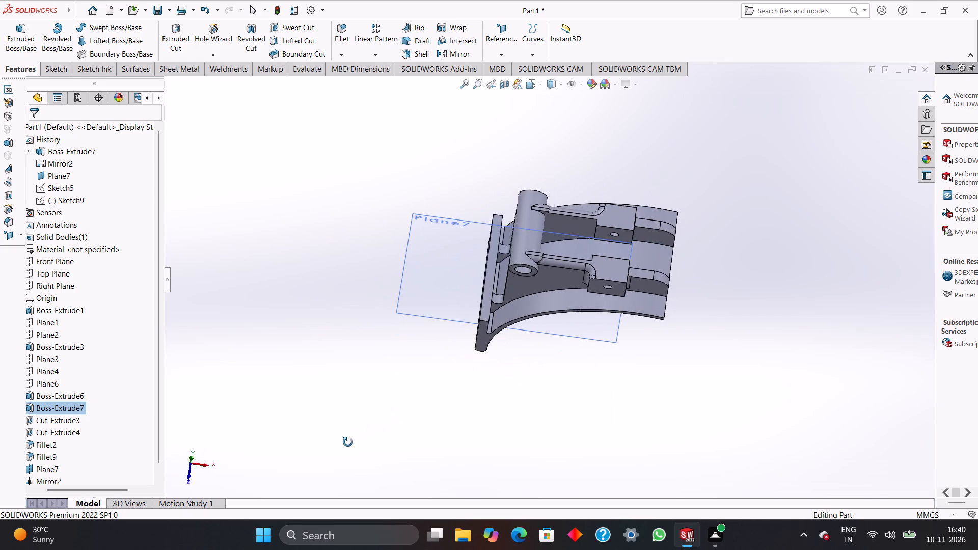
{"action": "middle_click_drag", "start_coordinate": [348, 442], "coordinate": [317, 269]}
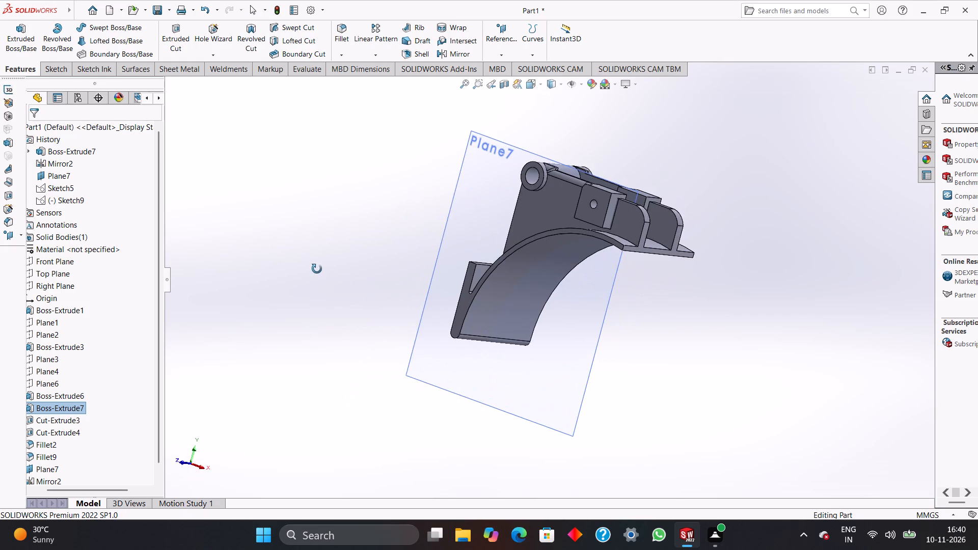
{"action": "middle_click_drag", "start_coordinate": [317, 269], "coordinate": [350, 361]}
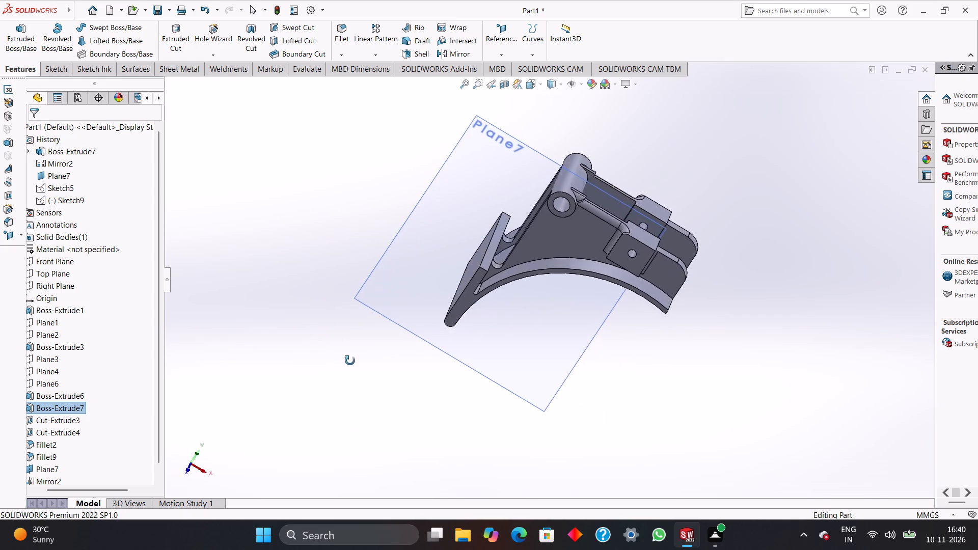
{"action": "middle_click_drag", "start_coordinate": [350, 361], "coordinate": [319, 401]}
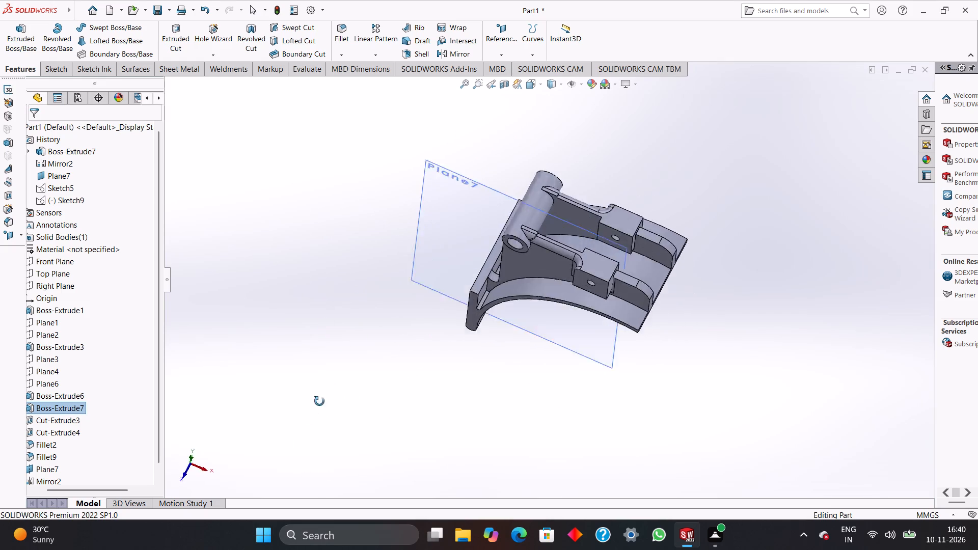
{"action": "middle_click_drag", "start_coordinate": [319, 401], "coordinate": [305, 286]}
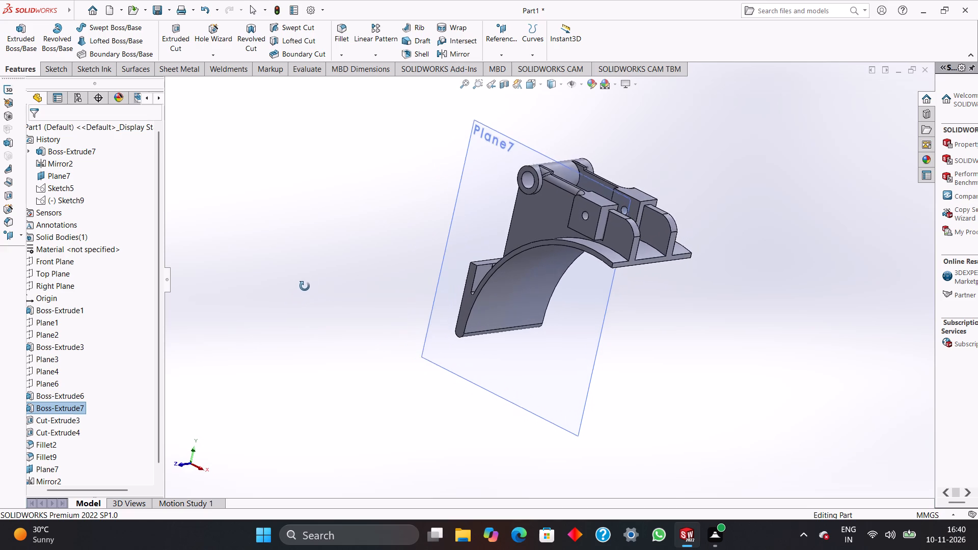
{"action": "middle_click_drag", "start_coordinate": [305, 286], "coordinate": [314, 280]}
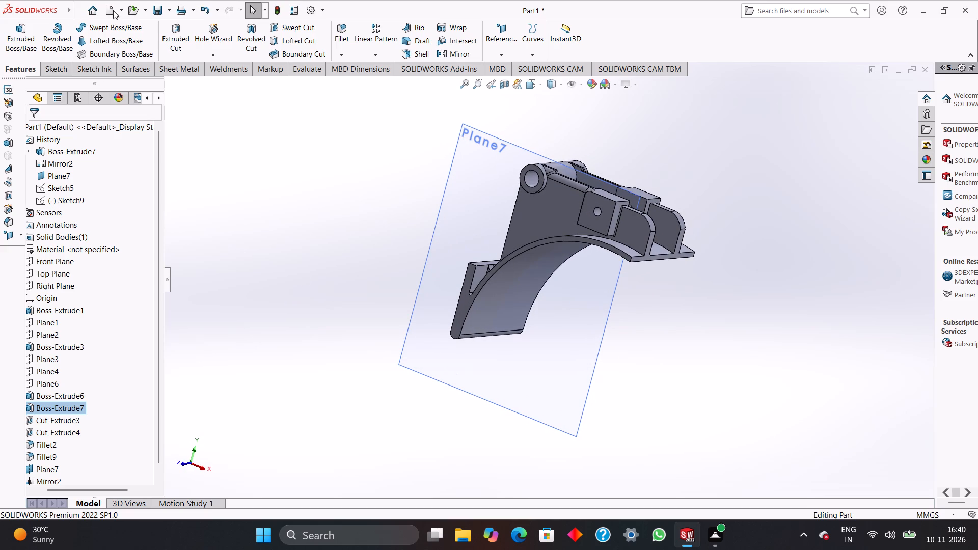
Save the part to the Desktop as "curved rib frame bracke with bosses and lugs".
{"action": "left_click", "coordinate": [158, 10]}
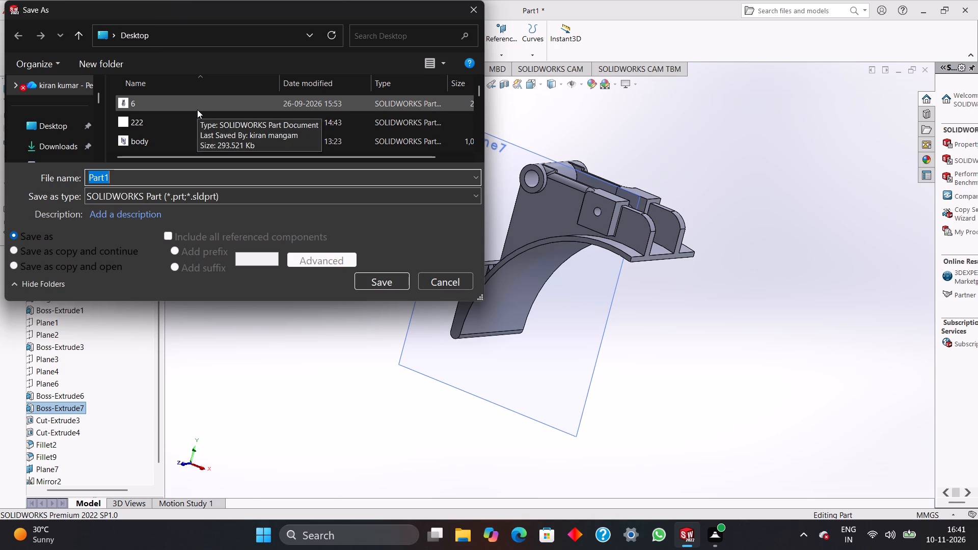
{"action": "type", "text": "curved"}
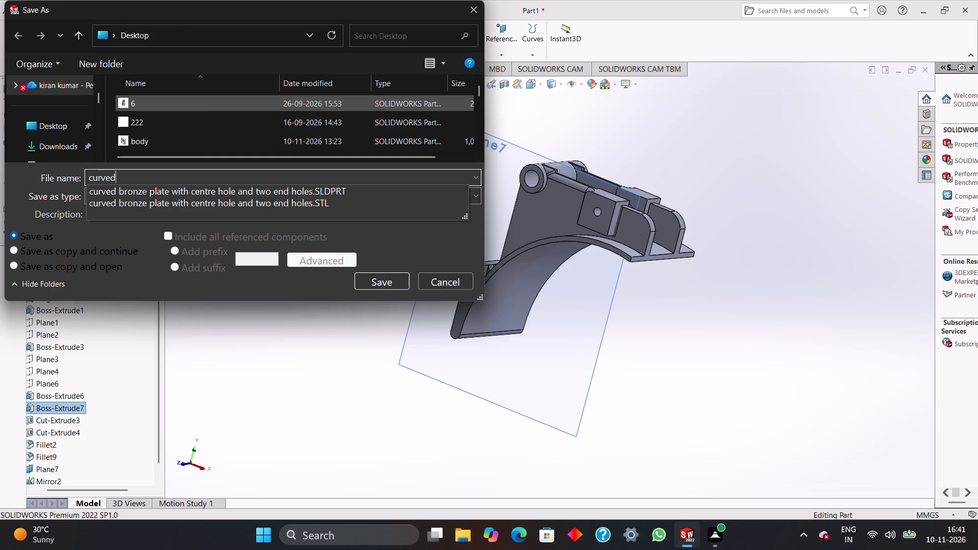
{"action": "key", "text": "space"}
{"action": "type", "text": "rib"}
{"action": "key", "text": "space"}
{"action": "type", "text": "frame"}
{"action": "key", "text": "space"}
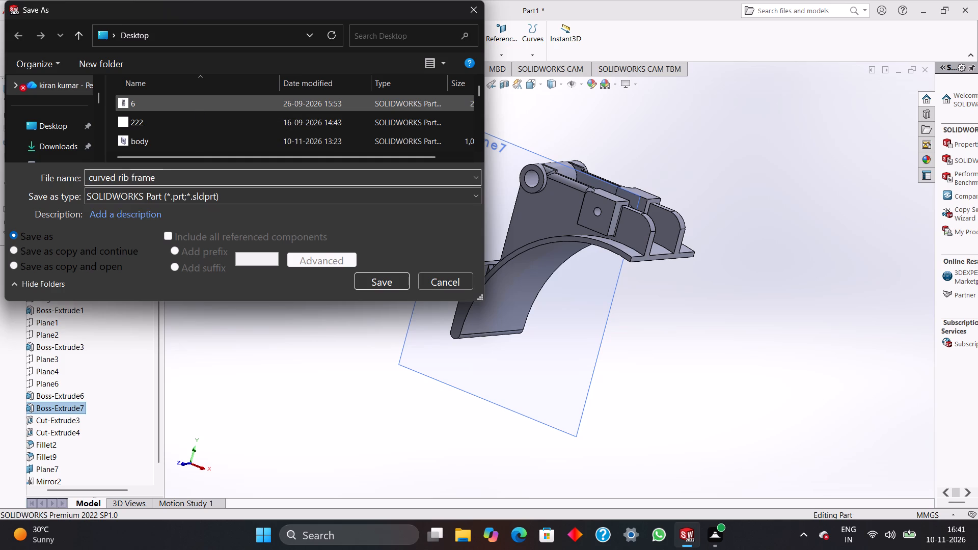
{"action": "type", "text": "bracke"}
{"action": "key", "text": "space"}
{"action": "type", "text": "with"}
{"action": "key", "text": "space"}
{"action": "type", "text": "bosses"}
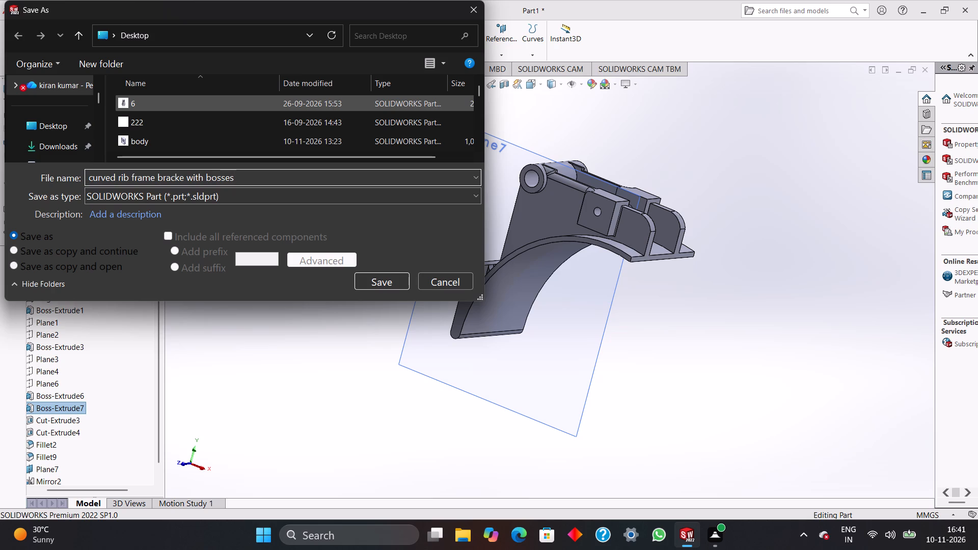
{"action": "key", "text": "space"}
{"action": "type", "text": "and"}
{"action": "key", "text": "space"}
{"action": "type", "text": "lu"}
{"action": "type", "text": "gs"}
{"action": "key", "text": "Return"}
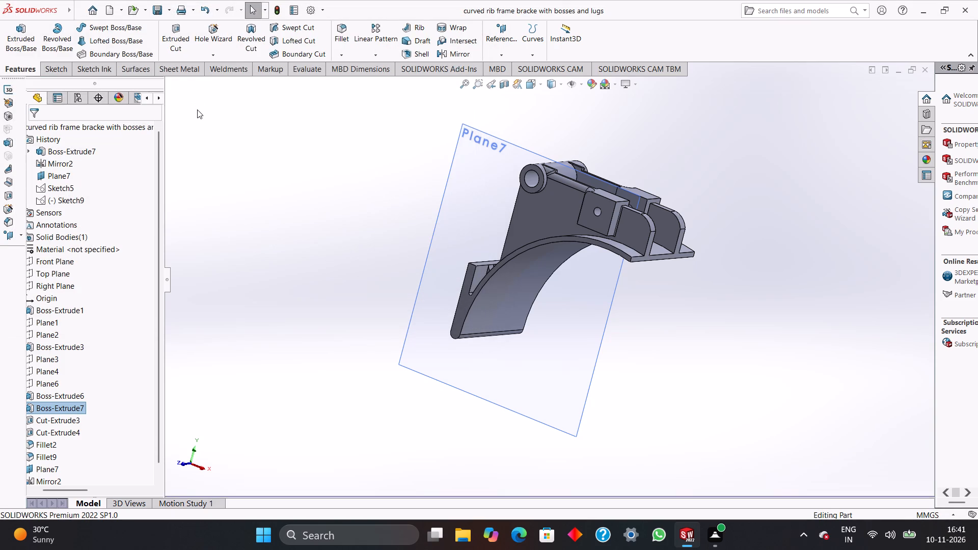
Delete the Mirror2 feature that copies the rib, block, cut and fillet about Plane7.
{"action": "middle_click_drag", "start_coordinate": [465, 249], "coordinate": [471, 251]}
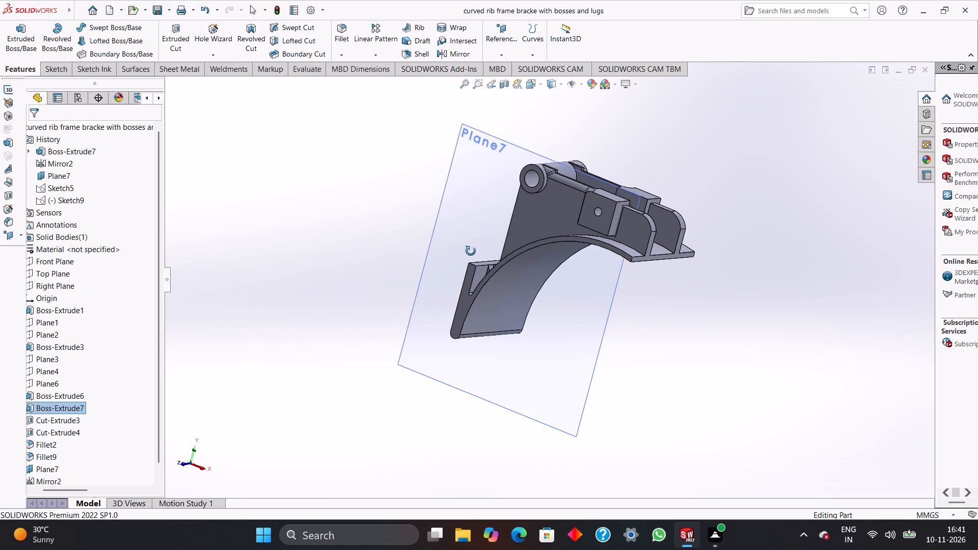
{"action": "middle_click_drag", "start_coordinate": [471, 251], "coordinate": [515, 253]}
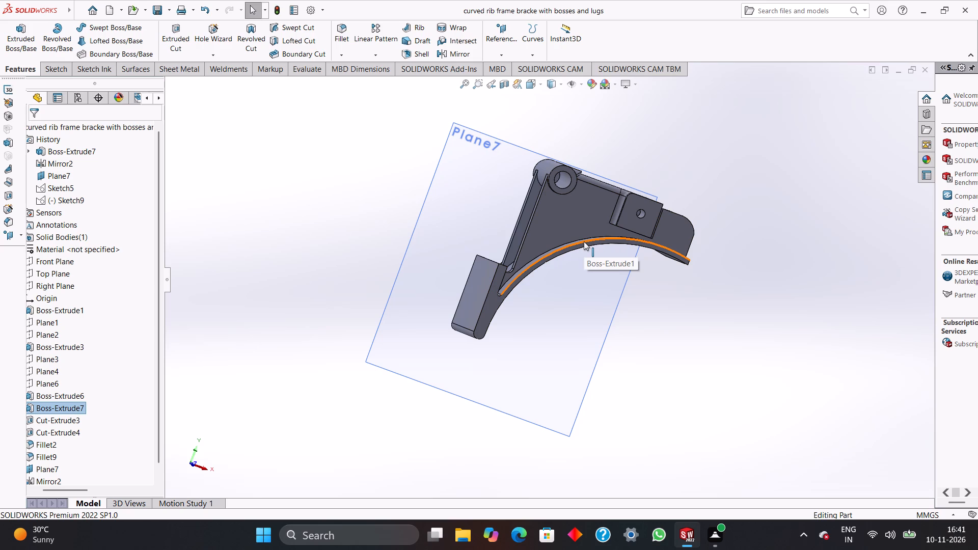
{"action": "scroll", "coordinate": [576, 233], "scroll_direction": "down", "scroll_amount": 3}
{"action": "scroll", "coordinate": [576, 232], "scroll_direction": "up", "scroll_amount": 2}
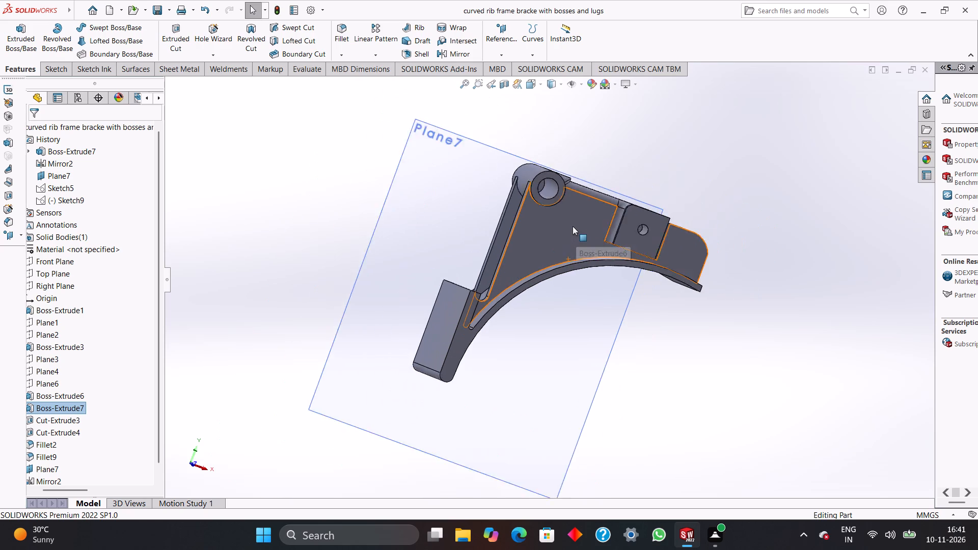
{"action": "scroll", "coordinate": [573, 226], "scroll_direction": "up", "scroll_amount": 1}
{"action": "middle_click_drag", "start_coordinate": [573, 226], "coordinate": [537, 253]}
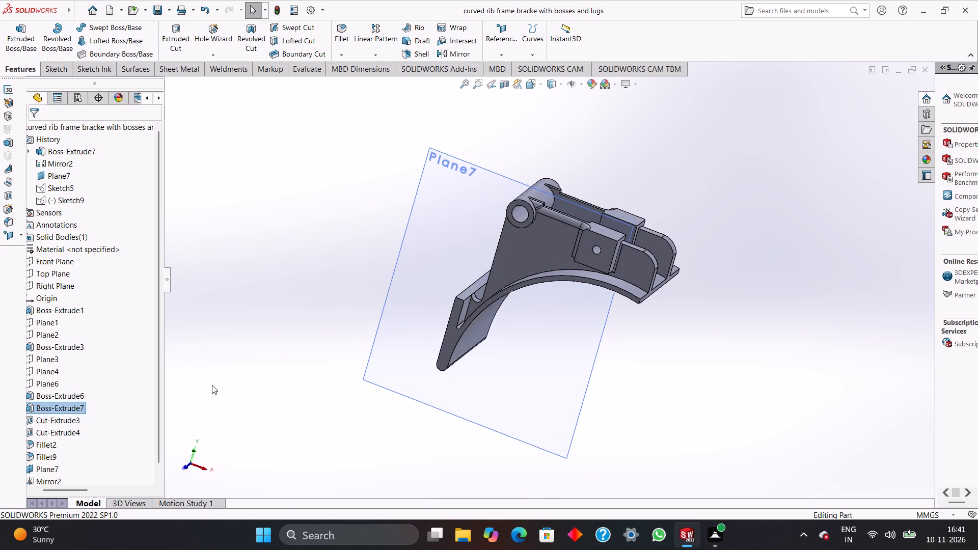
{"action": "scroll", "coordinate": [42, 468], "scroll_direction": "down", "scroll_amount": 2}
{"action": "right_click", "coordinate": [46, 470]}
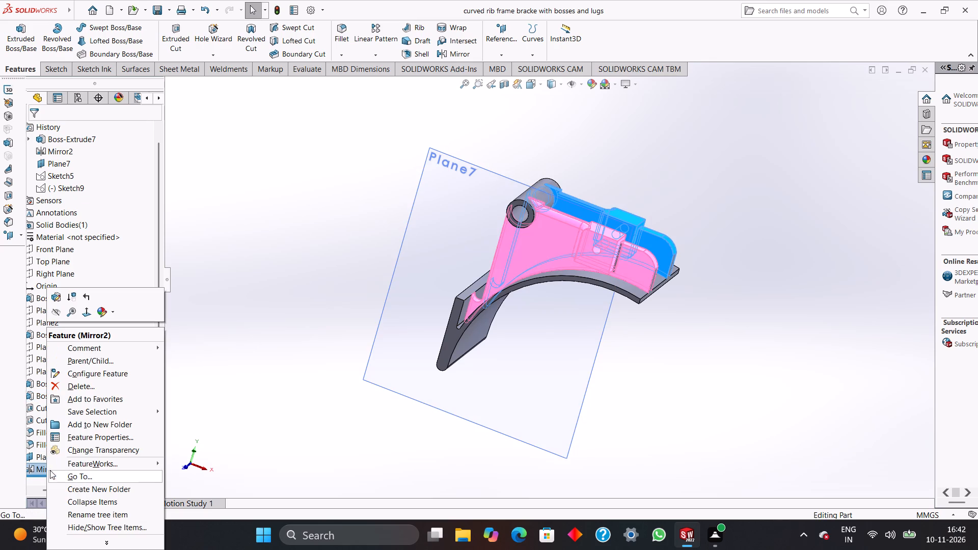
{"action": "left_click", "coordinate": [80, 387]}
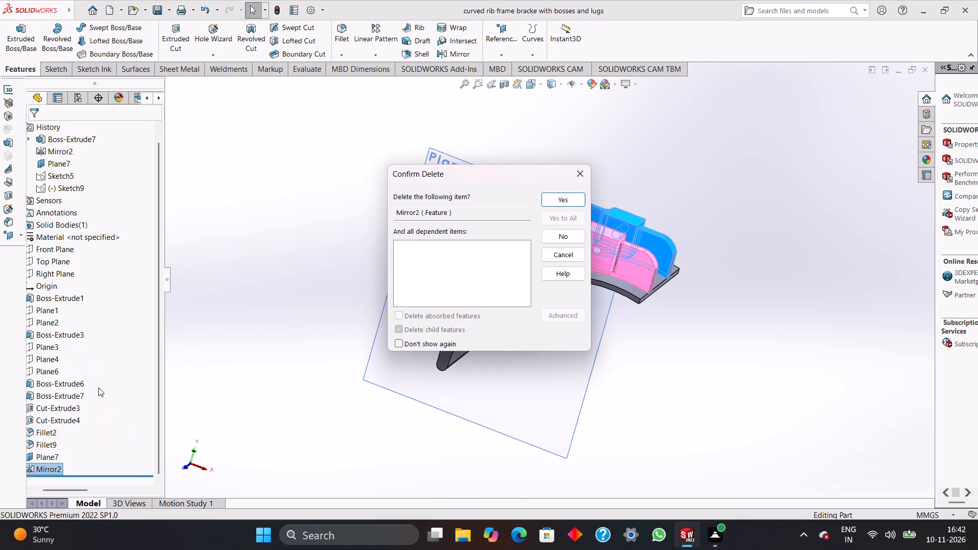
{"action": "left_click", "coordinate": [553, 197]}
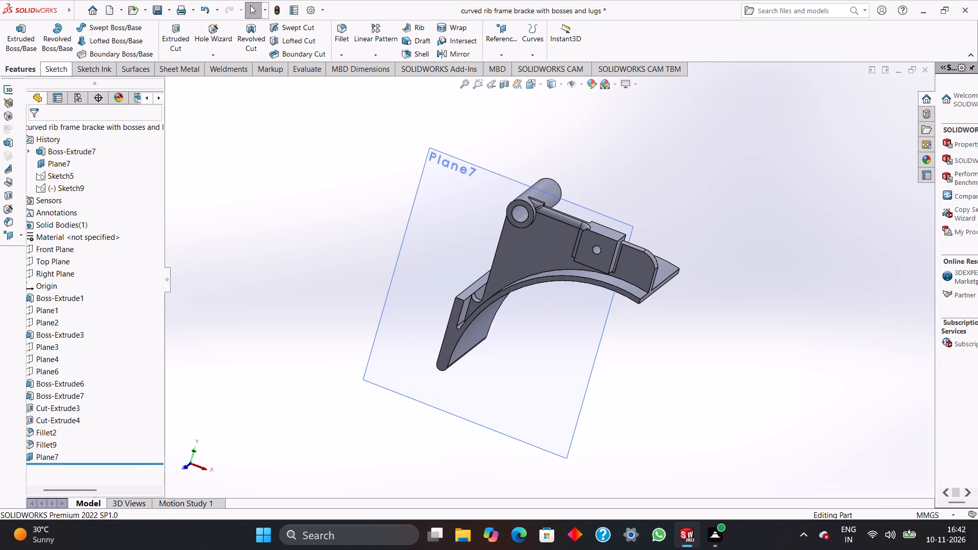
Start a sketch and draw a closed triangle over the rib web between the round boss and block, with sides about 55 and 63 mm meeting near the boss.
{"action": "left_click", "coordinate": [53, 65]}
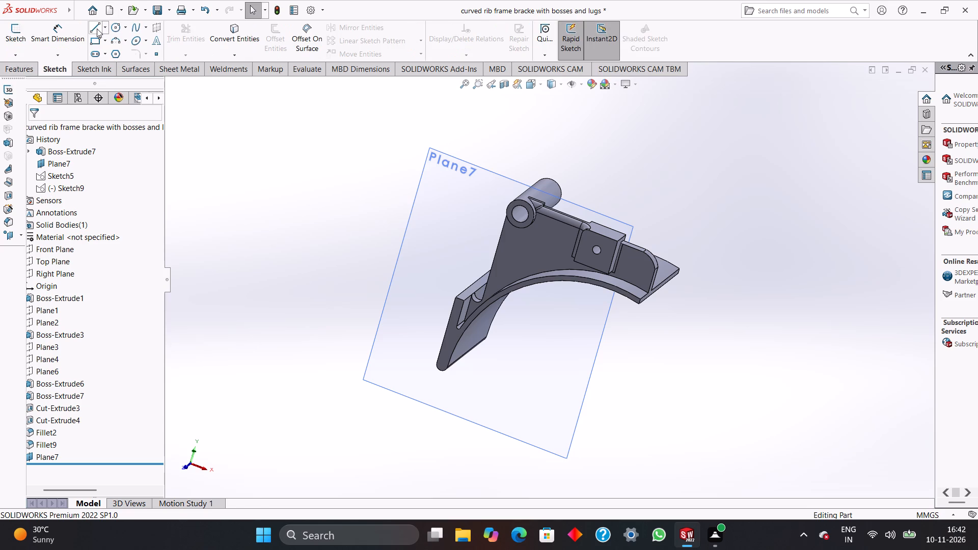
{"action": "left_click", "coordinate": [97, 29]}
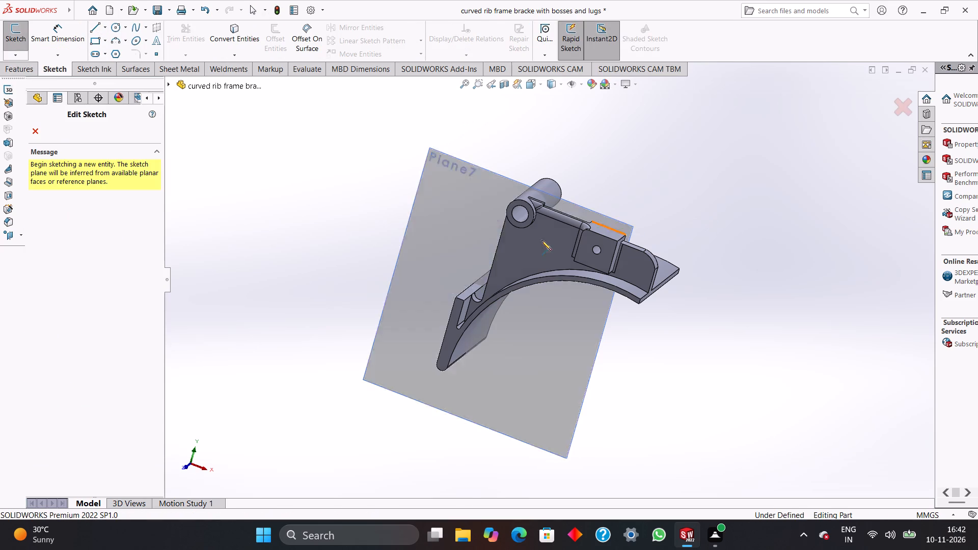
{"action": "left_click", "coordinate": [540, 228]}
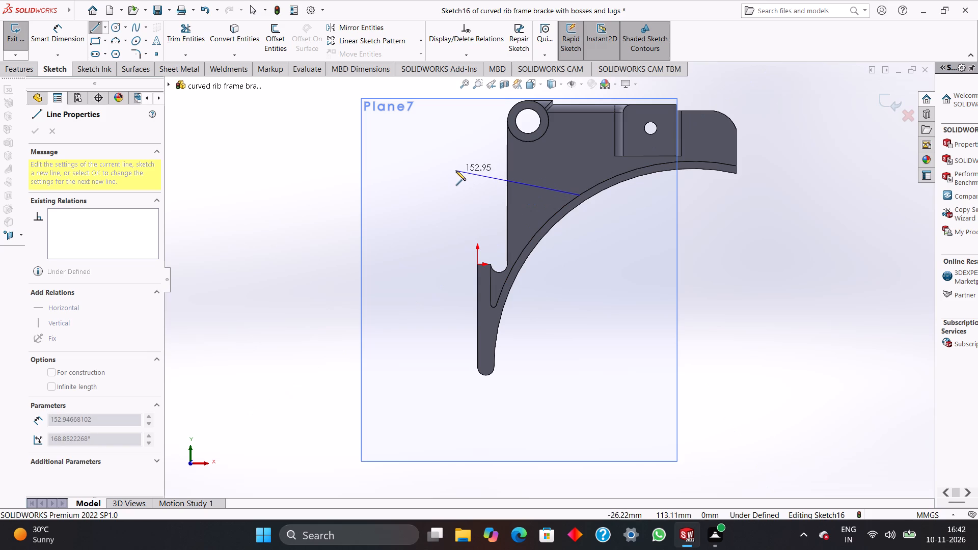
{"action": "key", "text": "Escape"}
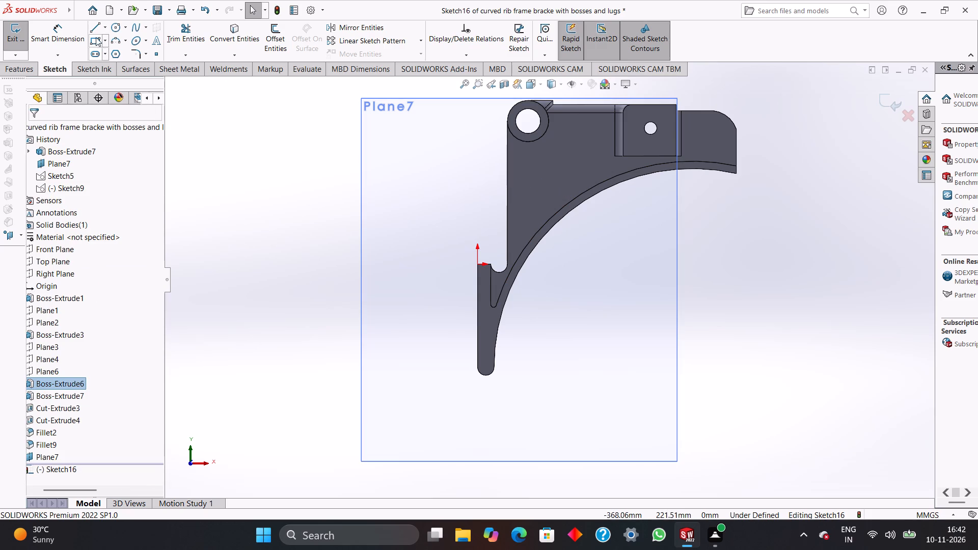
{"action": "left_click", "coordinate": [92, 29]}
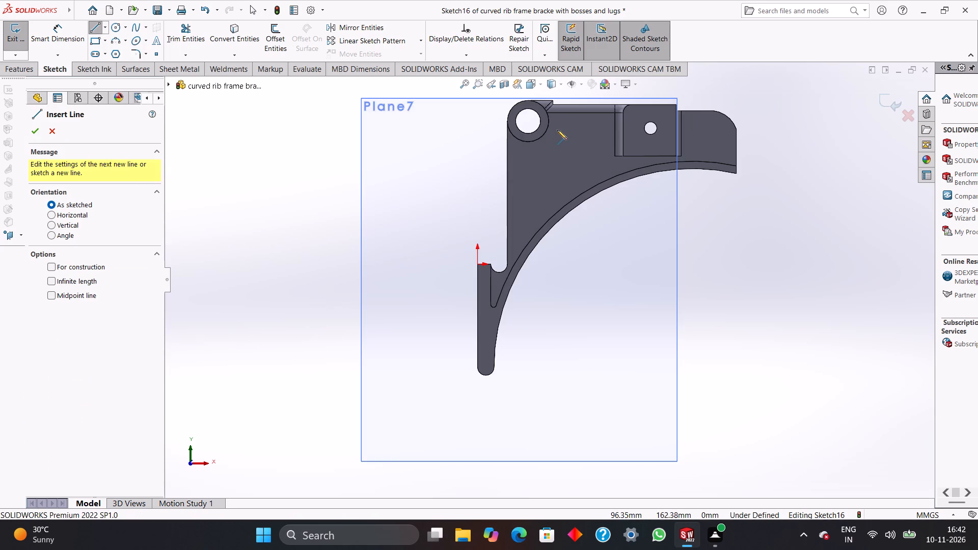
{"action": "left_click", "coordinate": [557, 130]}
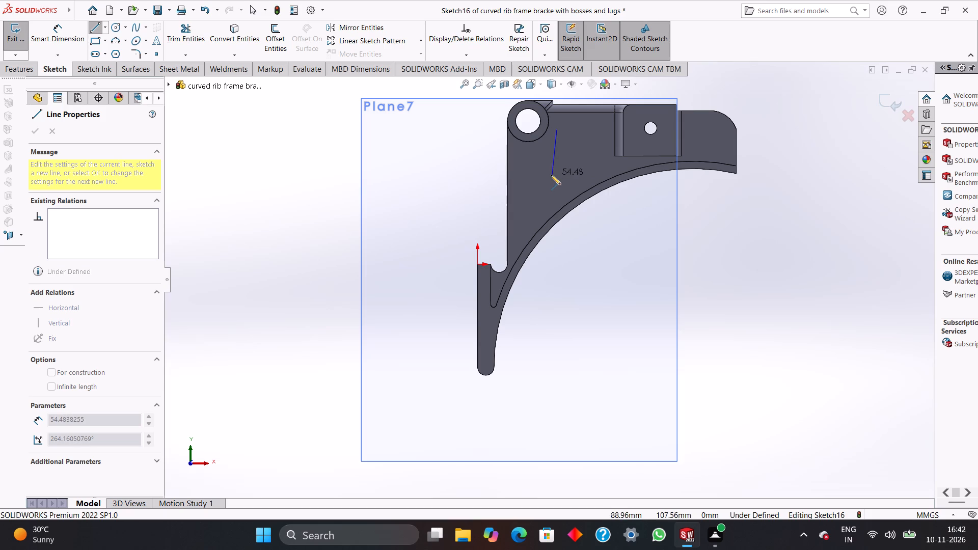
{"action": "left_click", "coordinate": [551, 175]}
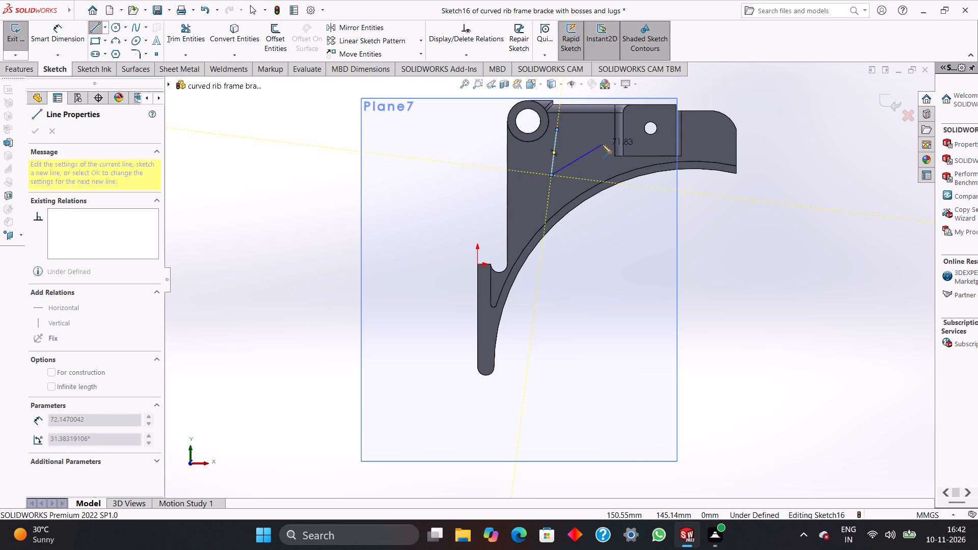
{"action": "left_click", "coordinate": [608, 140]}
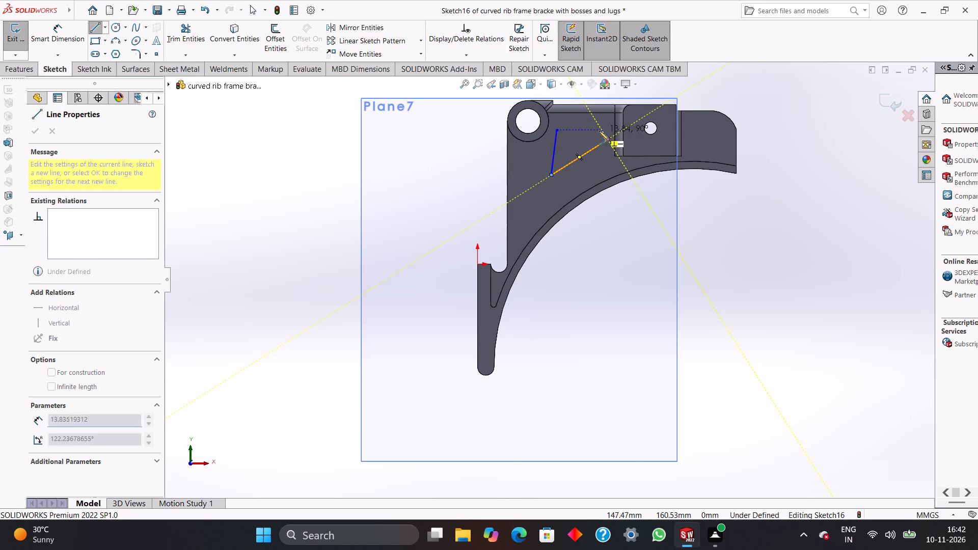
{"action": "left_click", "coordinate": [559, 129]}
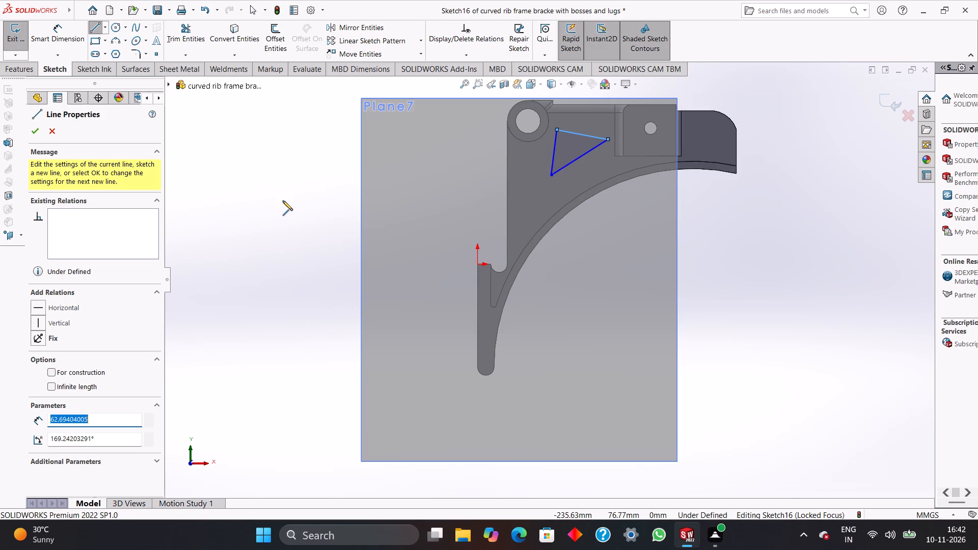
{"action": "key", "text": "Escape"}
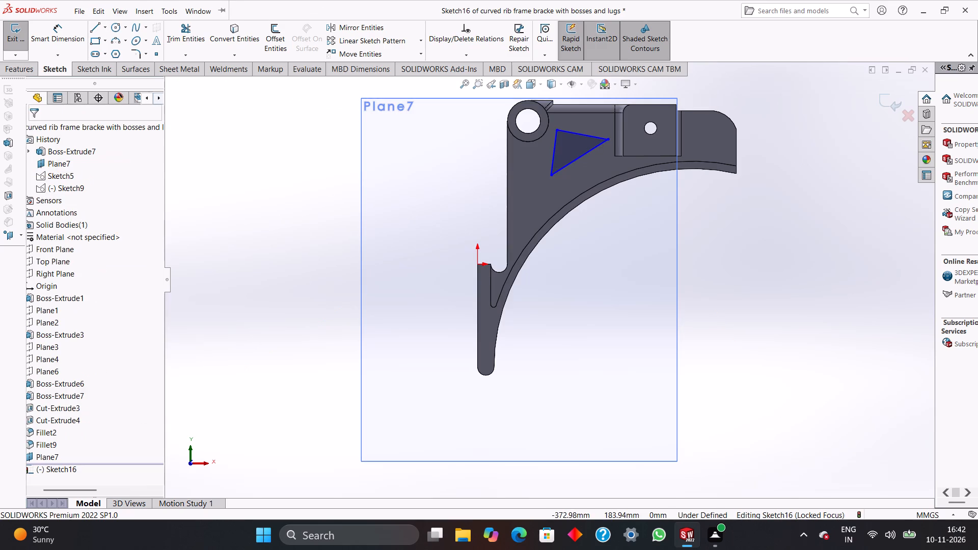
Add 5 mm sketch fillets to all three corners of the triangle.
{"action": "left_click", "coordinate": [136, 58]}
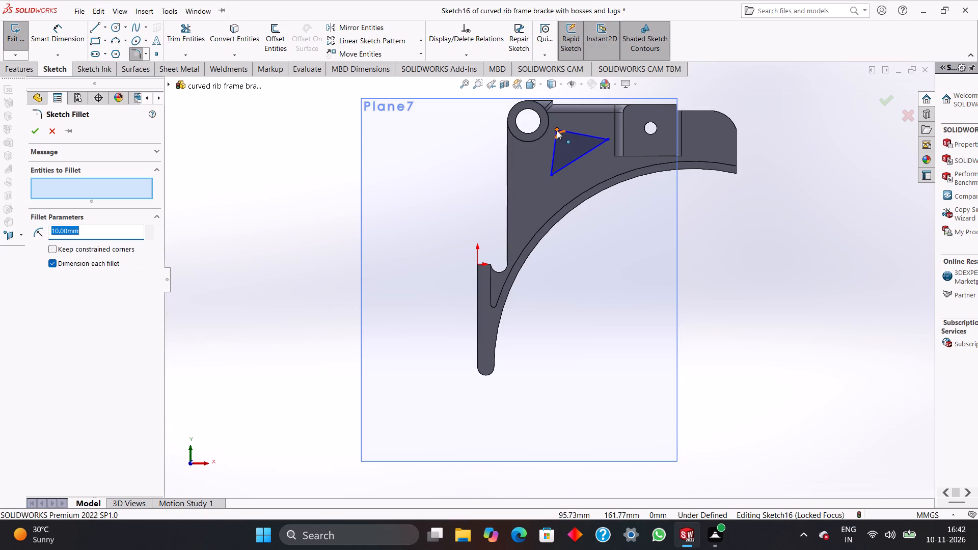
{"action": "left_click", "coordinate": [557, 130]}
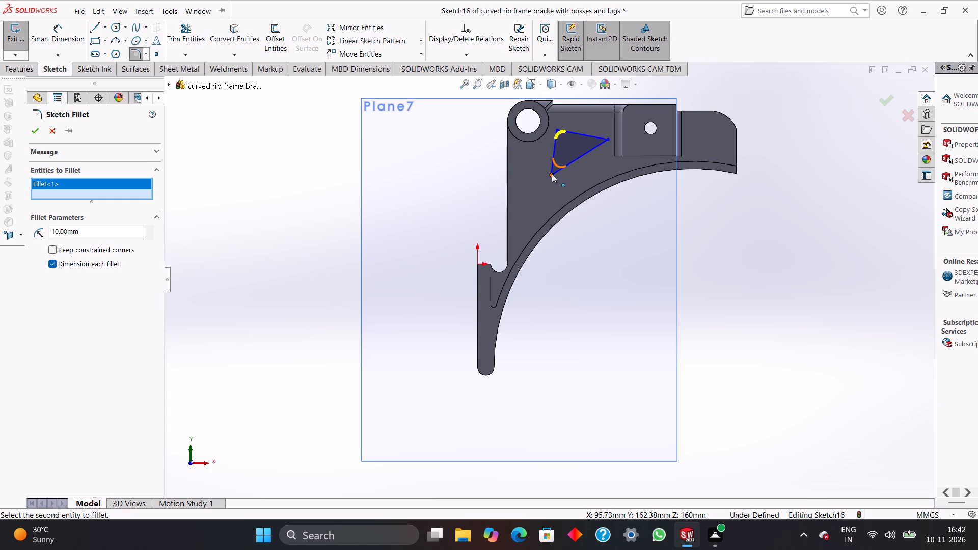
{"action": "left_click", "coordinate": [552, 175]}
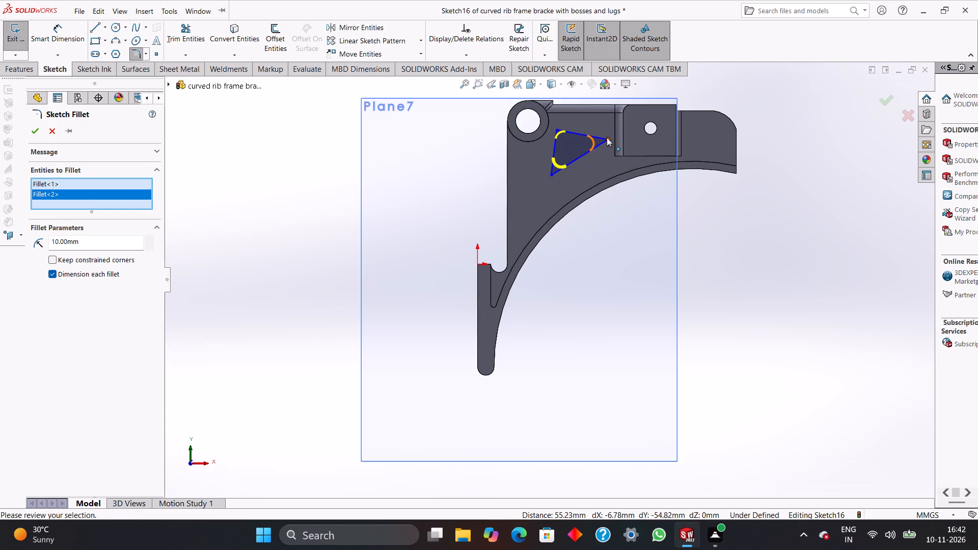
{"action": "left_click", "coordinate": [607, 137]}
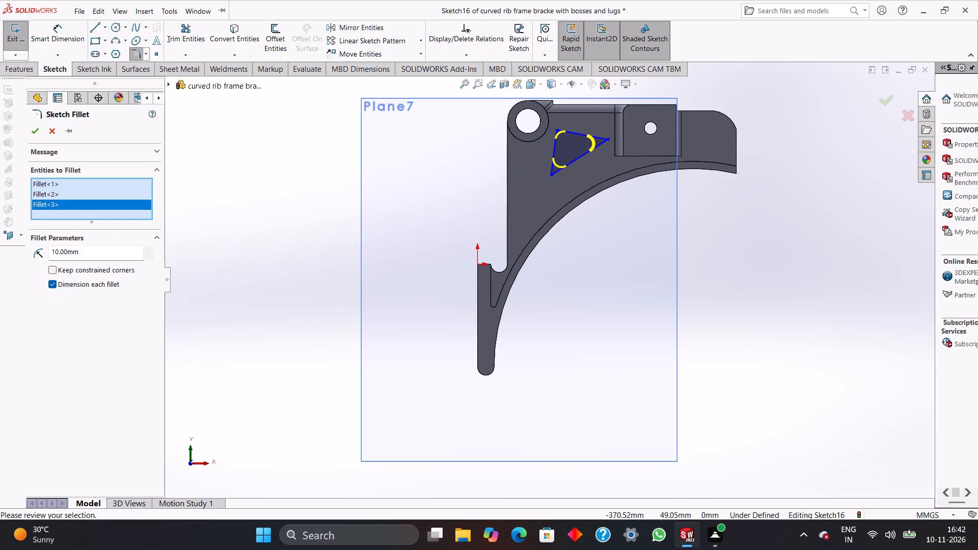
{"action": "double_click", "coordinate": [90, 250]}
{"action": "key", "text": "2"}
{"action": "key", "text": "Return"}
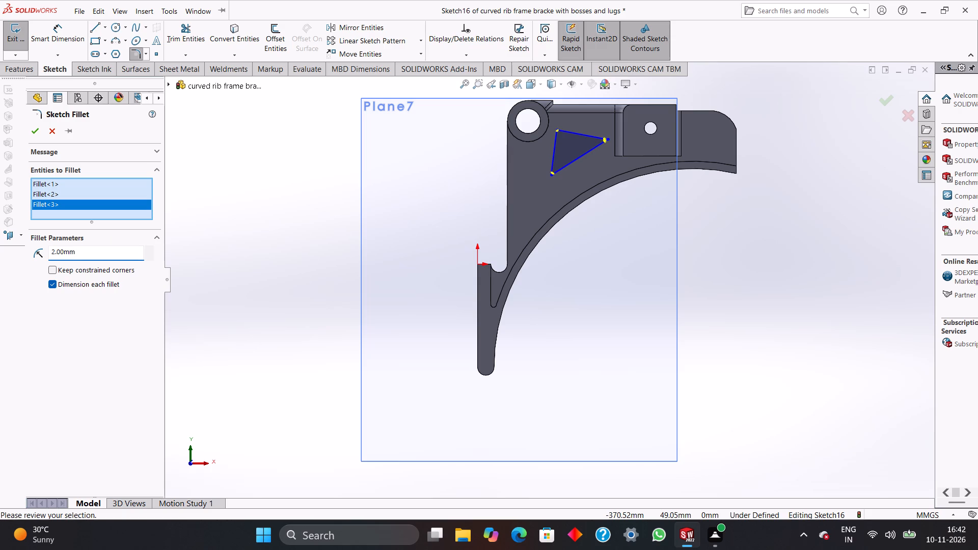
{"action": "double_click", "coordinate": [90, 250]}
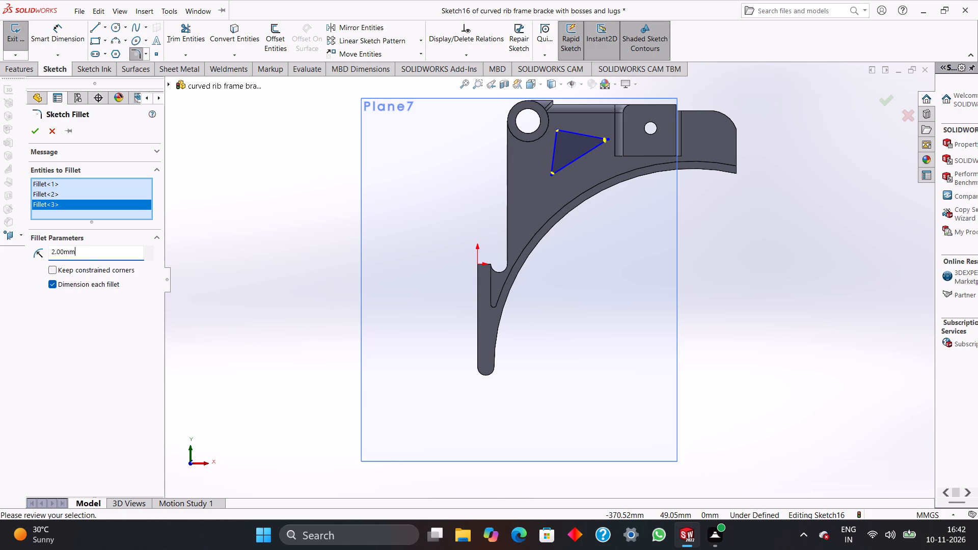
{"action": "double_click", "coordinate": [97, 250]}
{"action": "key", "text": "5"}
{"action": "key", "text": "Return"}
{"action": "key", "text": "Return"}
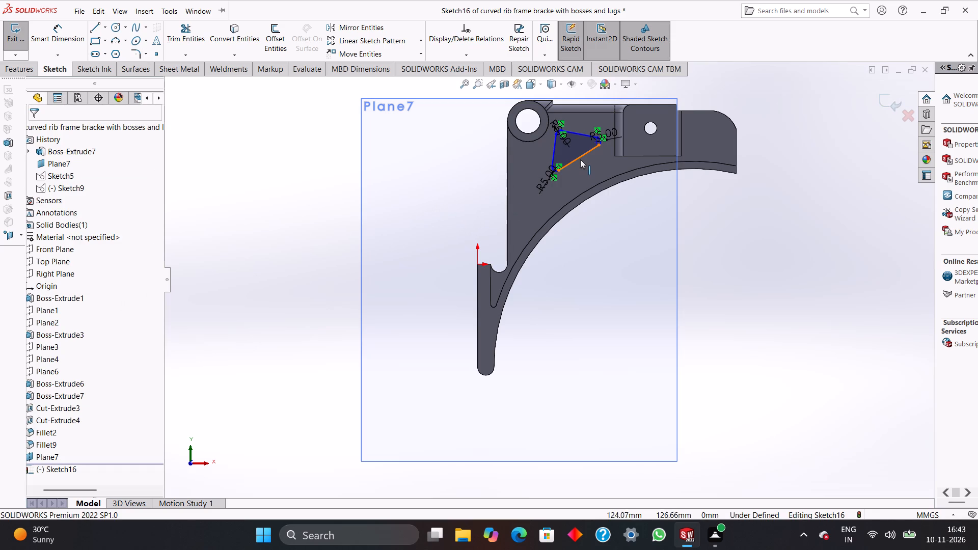
Move the triangle's sloping lower side towards the curved flange and place the block-side corner's R5 dimension text over the block, away from the profile.
{"action": "left_click_drag", "start_coordinate": [573, 161], "coordinate": [567, 181]}
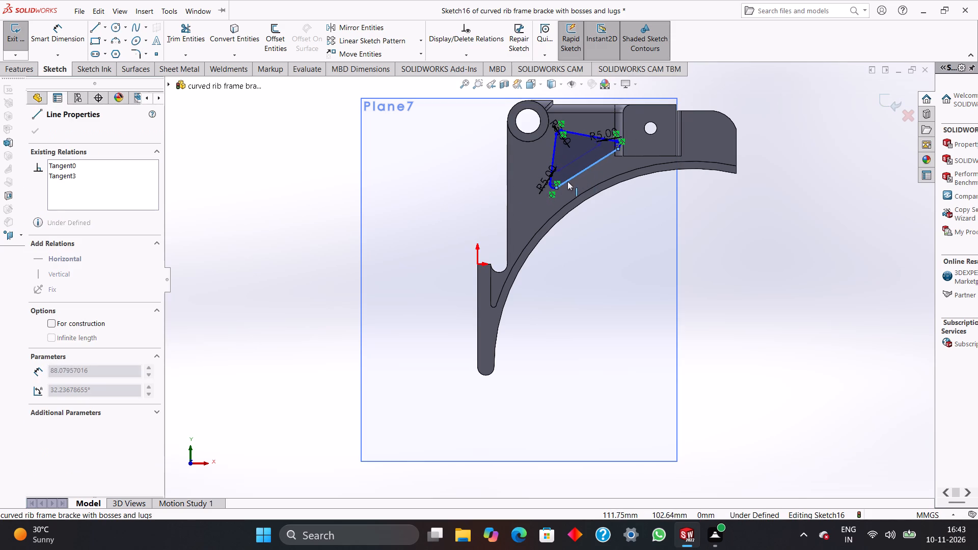
{"action": "left_click_drag", "start_coordinate": [567, 181], "coordinate": [546, 195]}
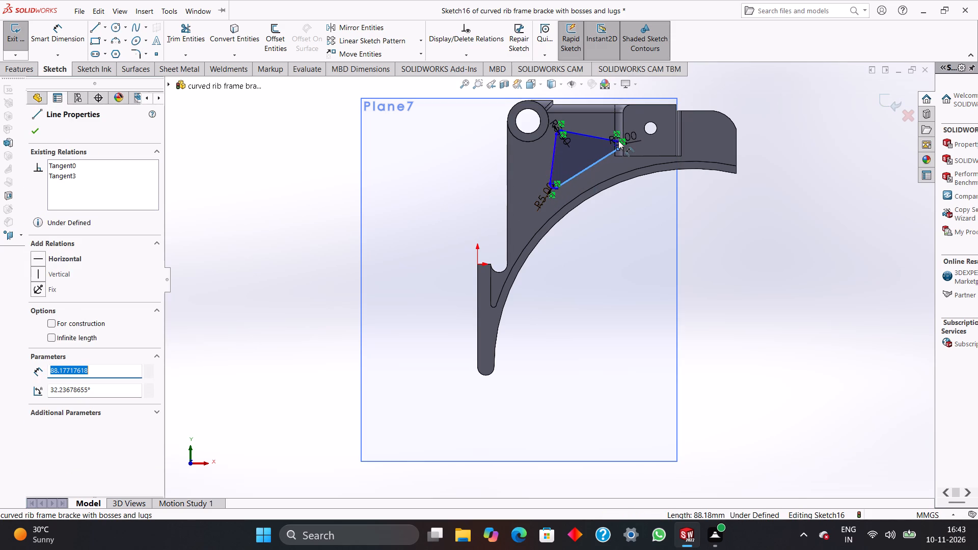
{"action": "left_click_drag", "start_coordinate": [620, 141], "coordinate": [601, 144]}
{"action": "left_click_drag", "start_coordinate": [606, 140], "coordinate": [579, 135]}
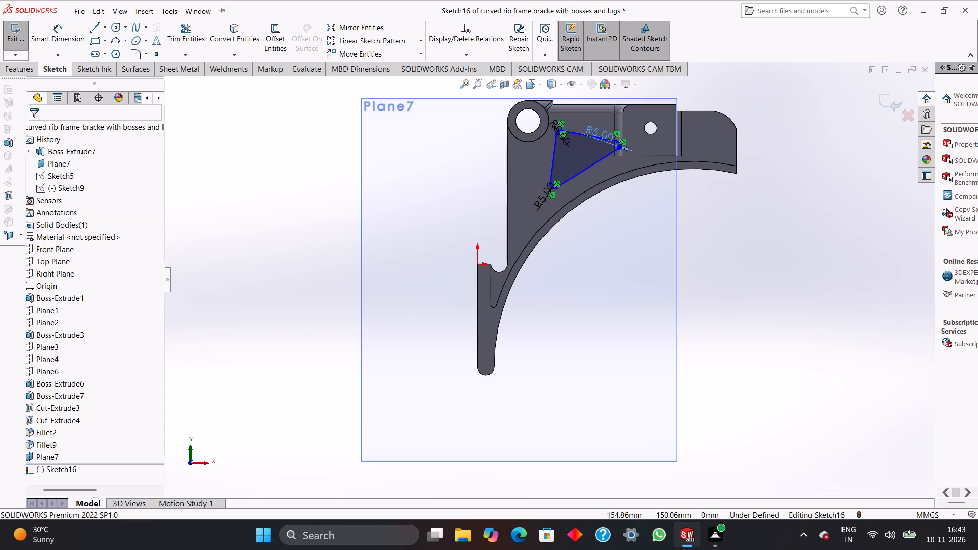
{"action": "left_click_drag", "start_coordinate": [594, 133], "coordinate": [676, 106]}
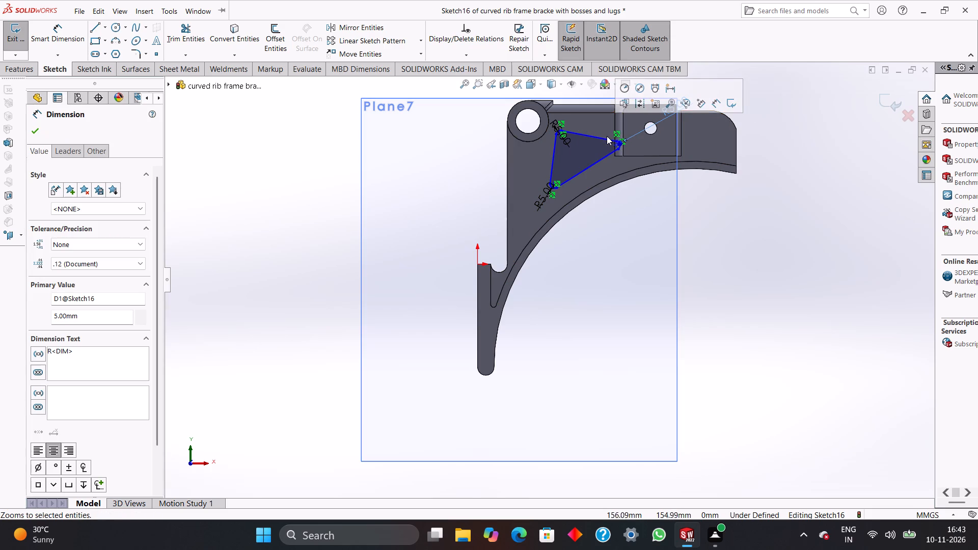
{"action": "left_click_drag", "start_coordinate": [608, 138], "coordinate": [556, 131]}
{"action": "left_click_drag", "start_coordinate": [620, 143], "coordinate": [600, 136]}
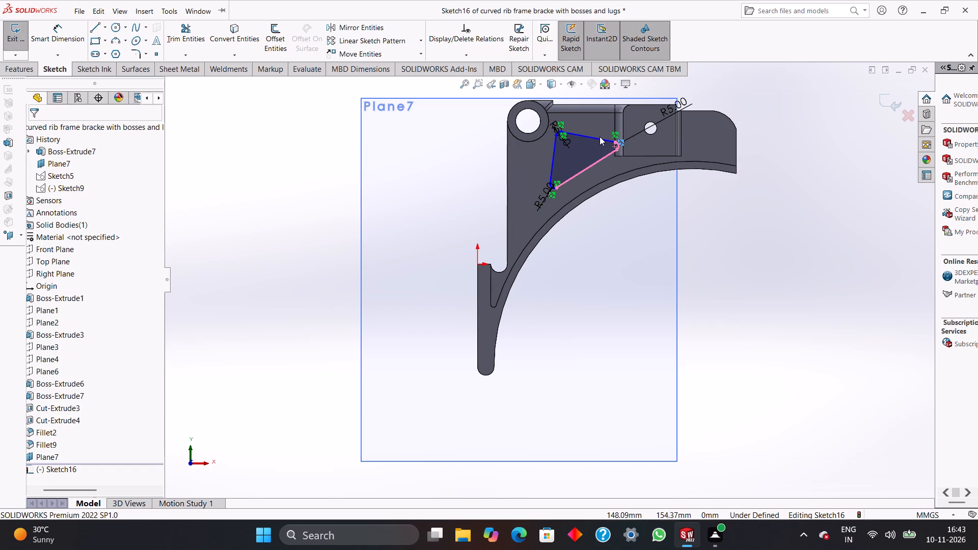
Delete the triangle's upper side between the boss-side and block-side corner fillets.
{"action": "left_click", "coordinate": [599, 140]}
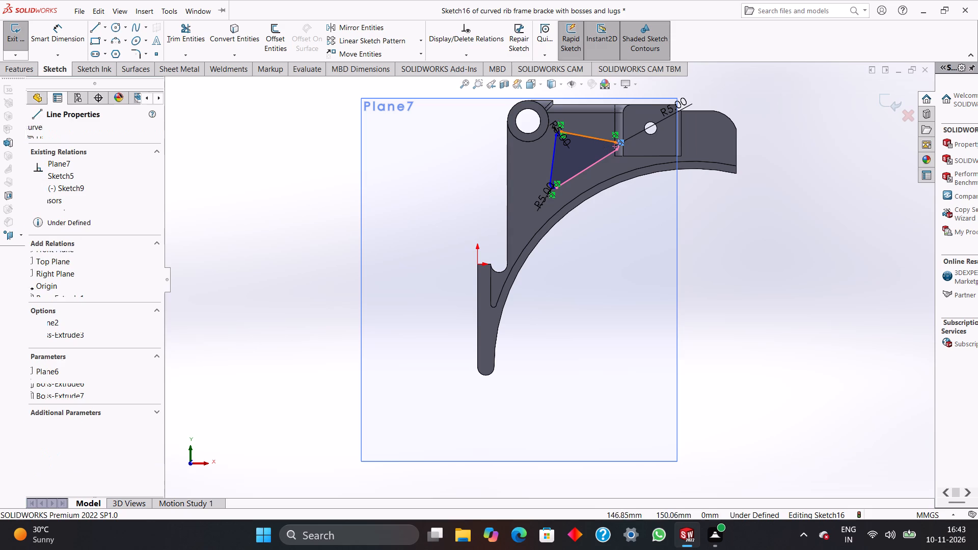
{"action": "key", "text": "Delete"}
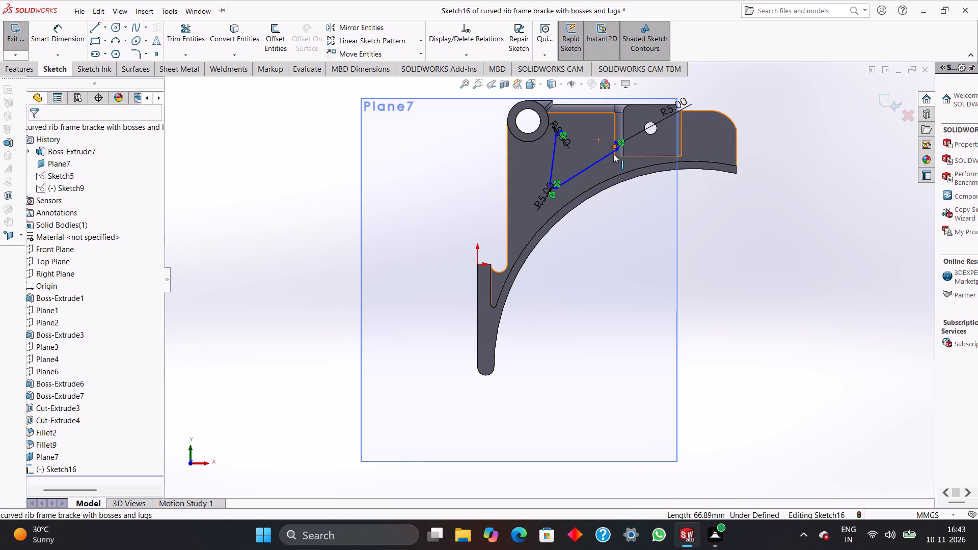
Move the center of the open block-side corner arc to about X 148 mm, Y 129 mm, clear of the block.
{"action": "left_click_drag", "start_coordinate": [617, 143], "coordinate": [601, 140]}
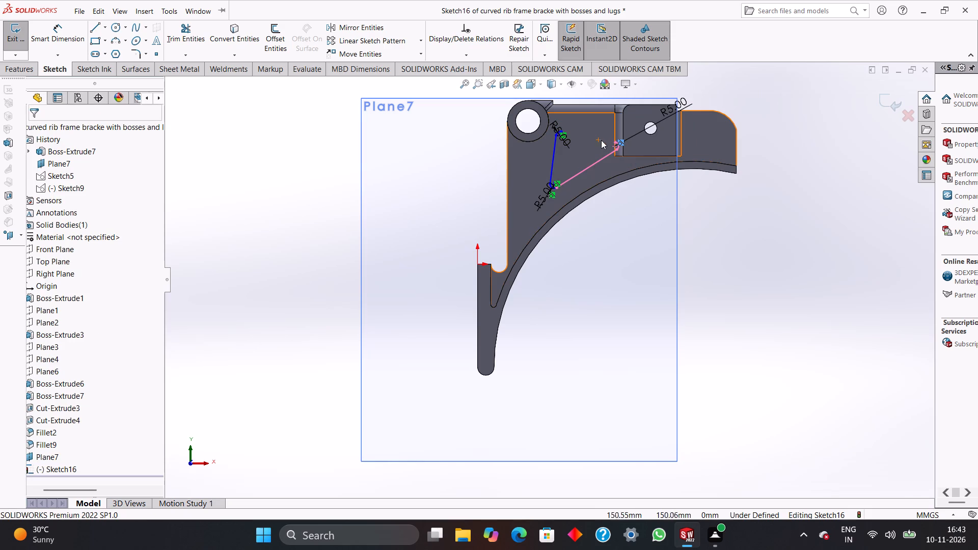
{"action": "left_click_drag", "start_coordinate": [601, 140], "coordinate": [592, 138]}
{"action": "left_click_drag", "start_coordinate": [614, 145], "coordinate": [603, 143]}
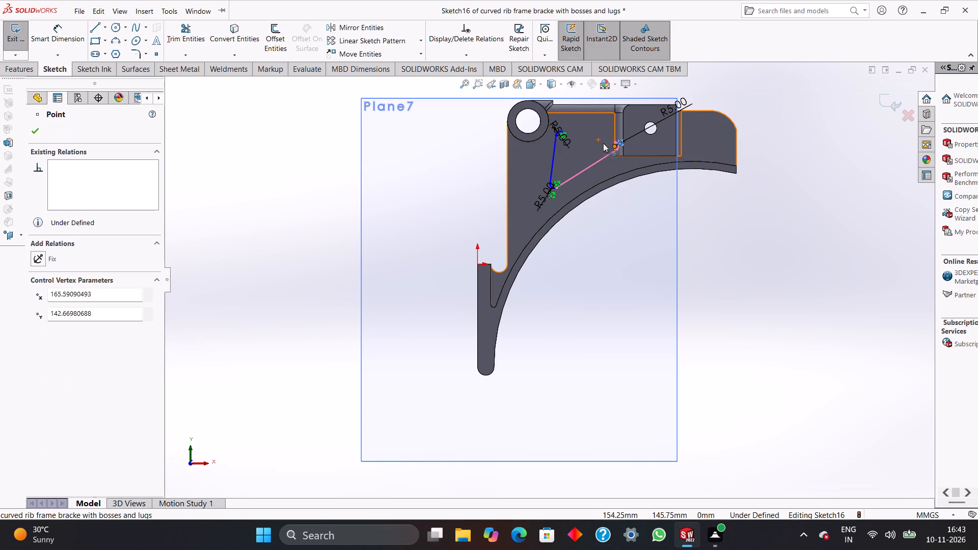
{"action": "left_click_drag", "start_coordinate": [603, 143], "coordinate": [596, 153]}
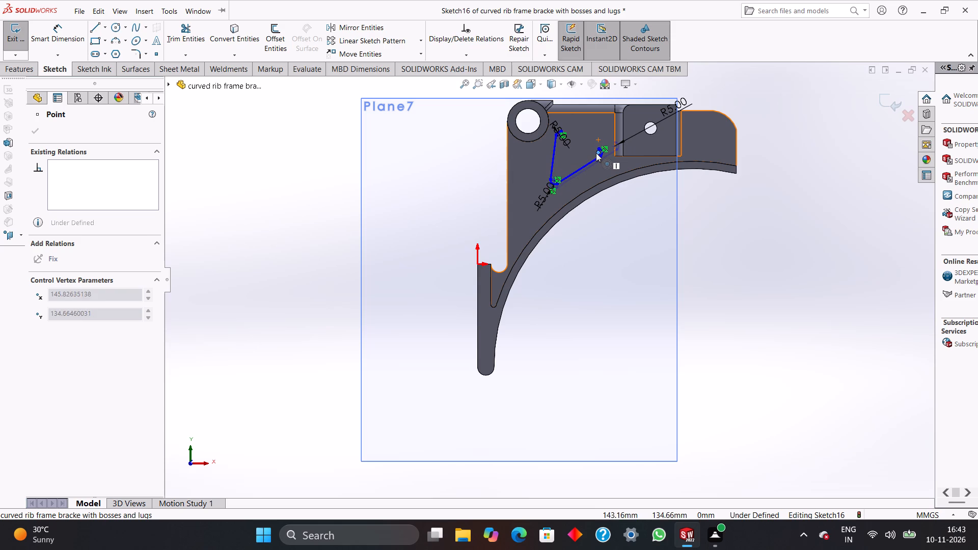
{"action": "left_click_drag", "start_coordinate": [596, 153], "coordinate": [597, 157]}
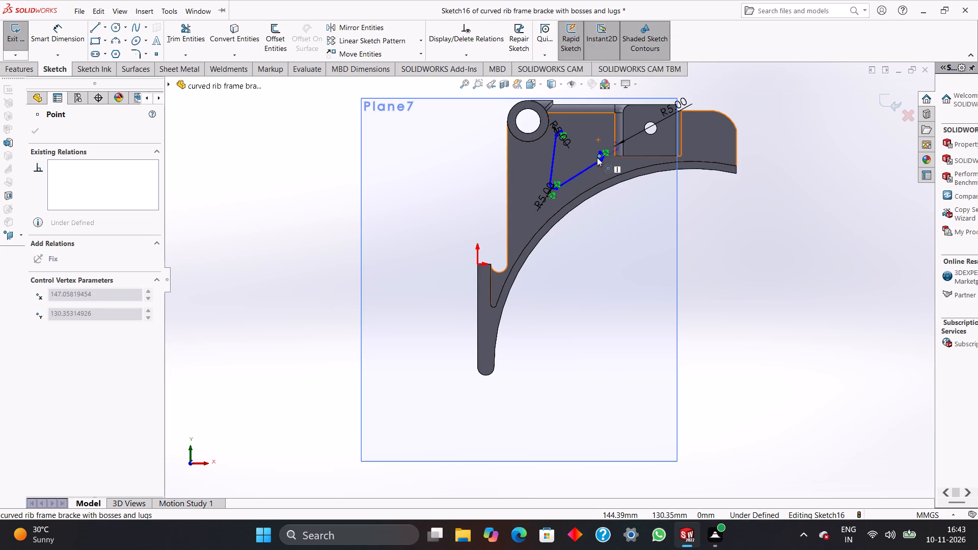
{"action": "left_click_drag", "start_coordinate": [597, 157], "coordinate": [597, 158]}
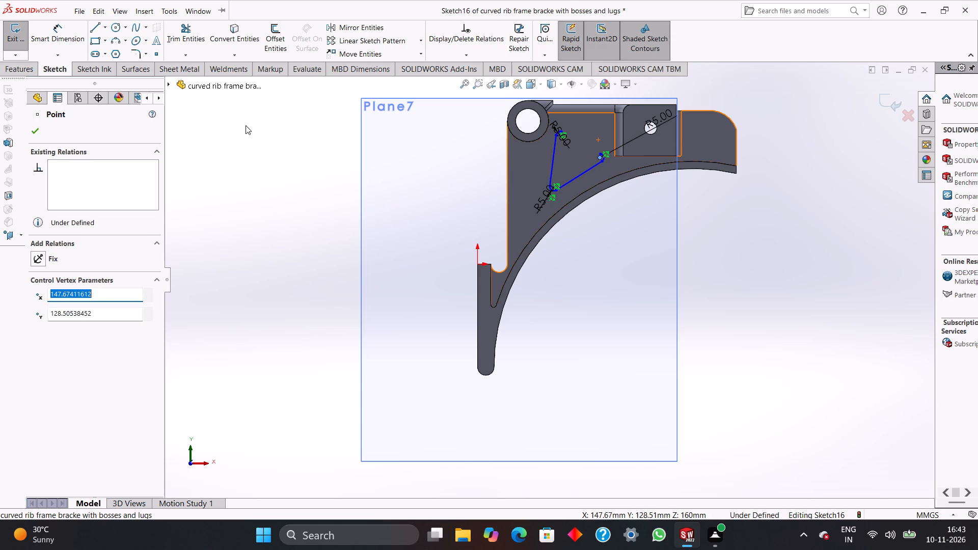
Draw a line about 55 mm long joining the free ends of the two upper corner arcs to close the rounded triangle.
{"action": "left_click", "coordinate": [95, 27]}
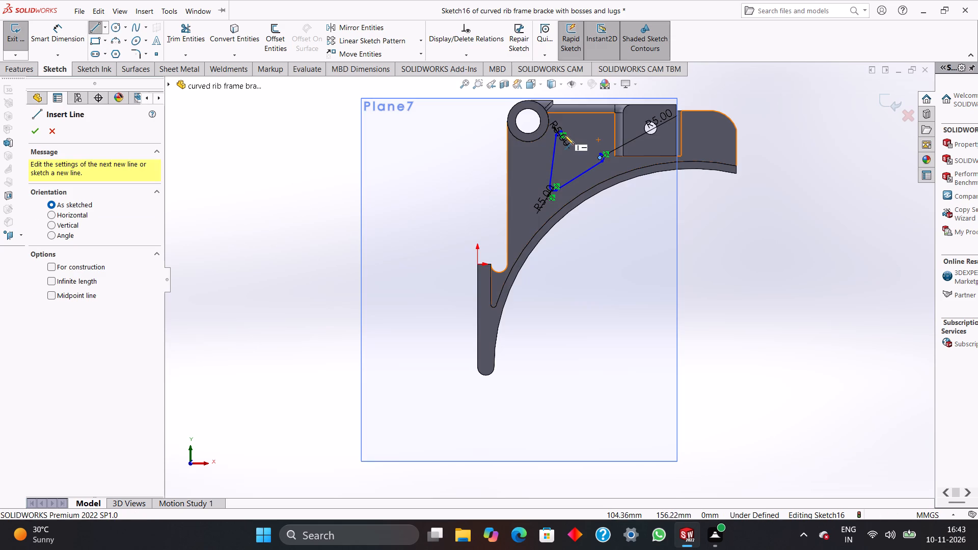
{"action": "scroll", "coordinate": [561, 132], "scroll_direction": "down", "scroll_amount": 7}
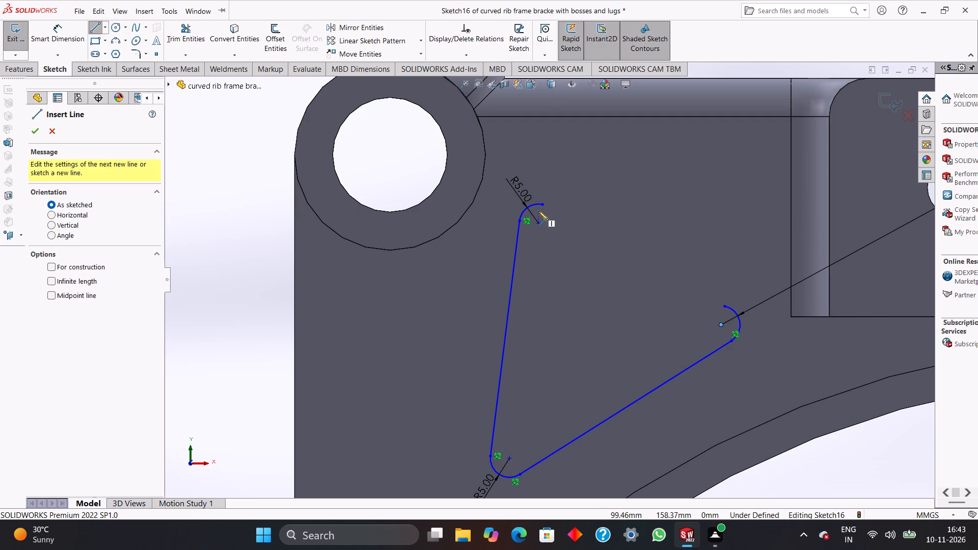
{"action": "left_click", "coordinate": [543, 204]}
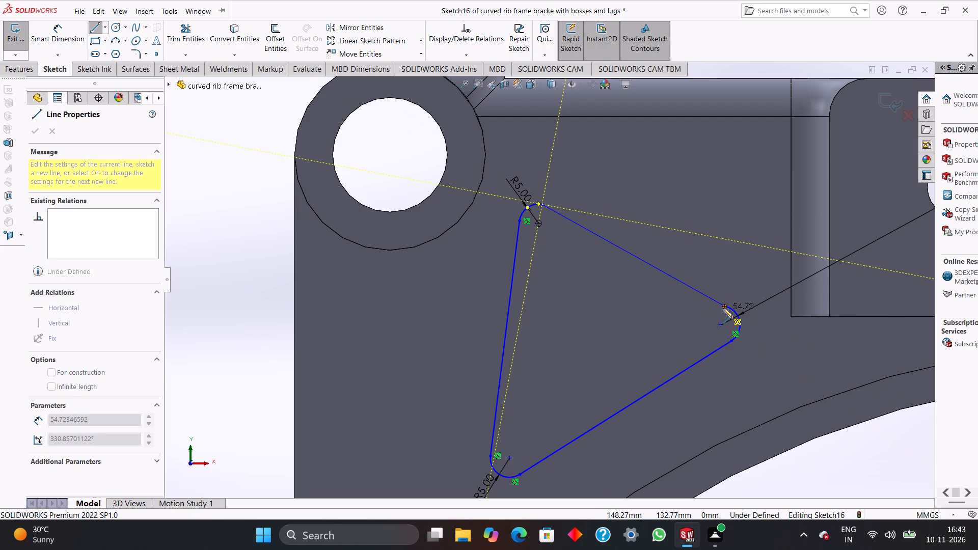
{"action": "left_click", "coordinate": [724, 308]}
{"action": "scroll", "coordinate": [570, 339], "scroll_direction": "up", "scroll_amount": 6}
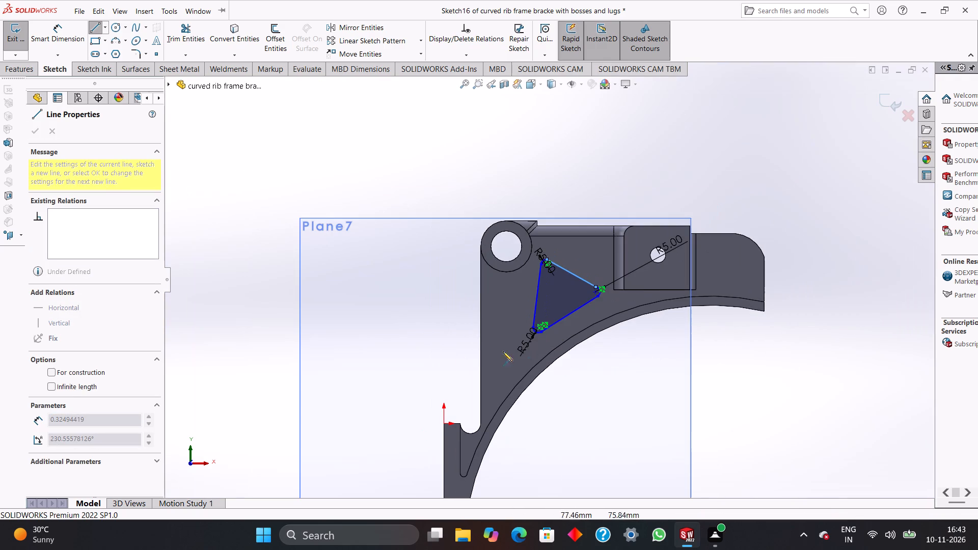
Finish the rounded triangle sketch and cut-extrude it through the rib web with a blind depth of 333 mm.
{"action": "scroll", "coordinate": [37, 145], "scroll_direction": "up", "scroll_amount": 2}
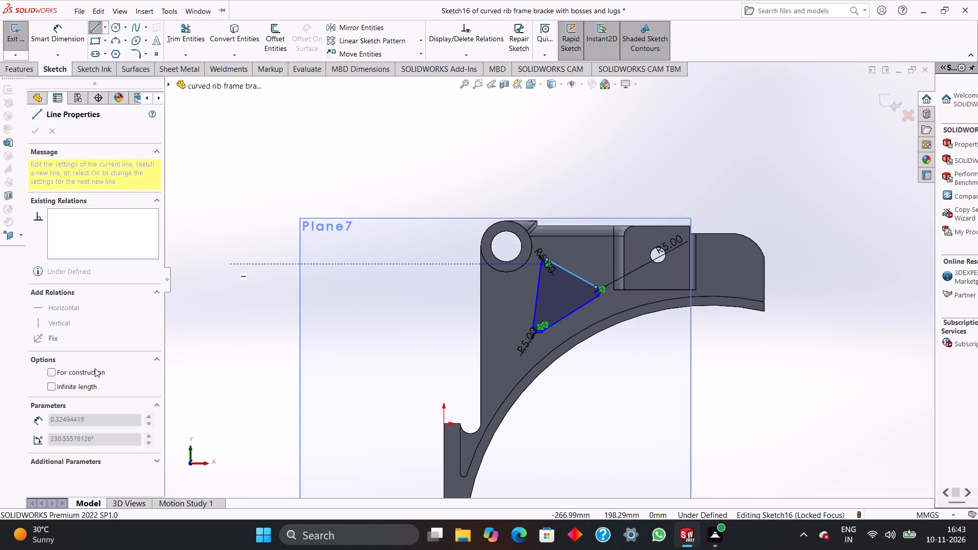
{"action": "scroll", "coordinate": [103, 391], "scroll_direction": "down", "scroll_amount": 3}
{"action": "scroll", "coordinate": [192, 438], "scroll_direction": "up", "scroll_amount": 4}
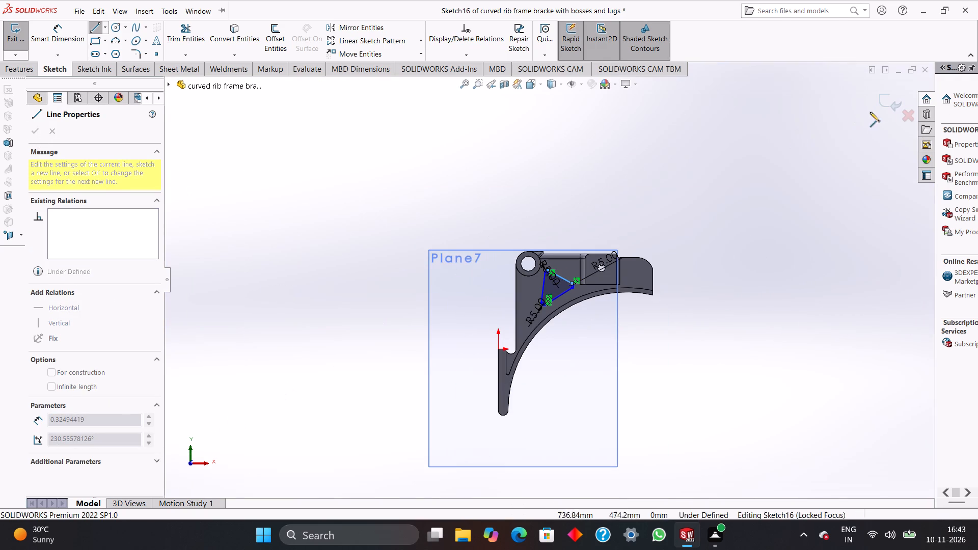
{"action": "left_click", "coordinate": [882, 101]}
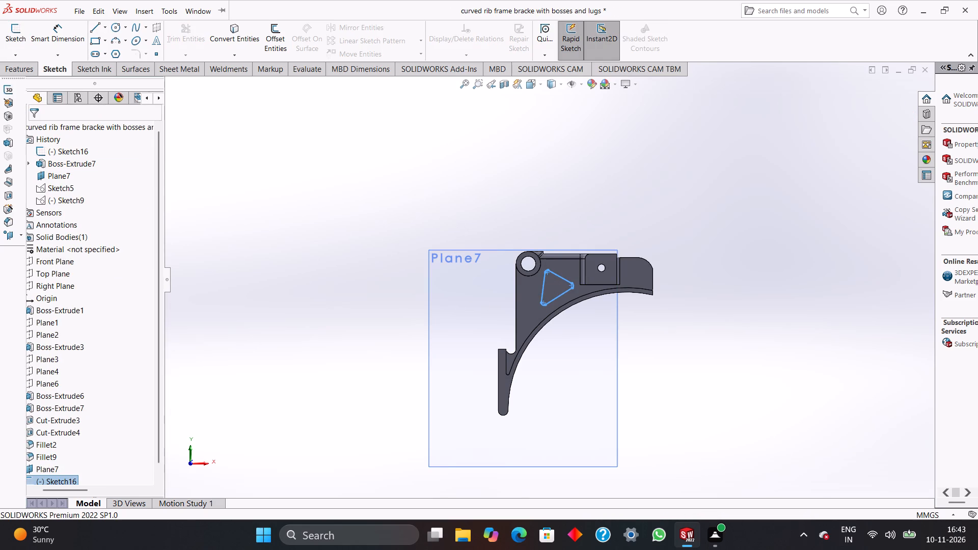
{"action": "left_click", "coordinate": [24, 69]}
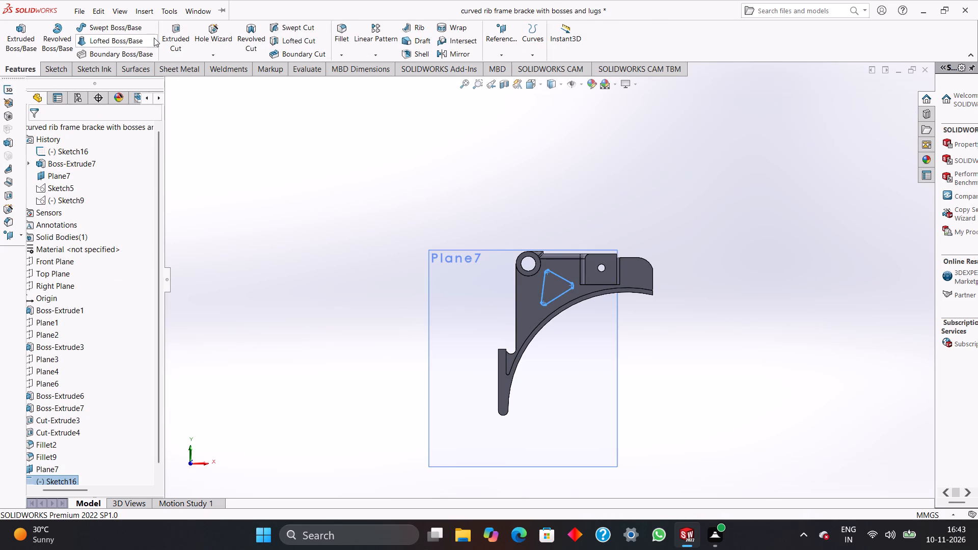
{"action": "left_click", "coordinate": [168, 35]}
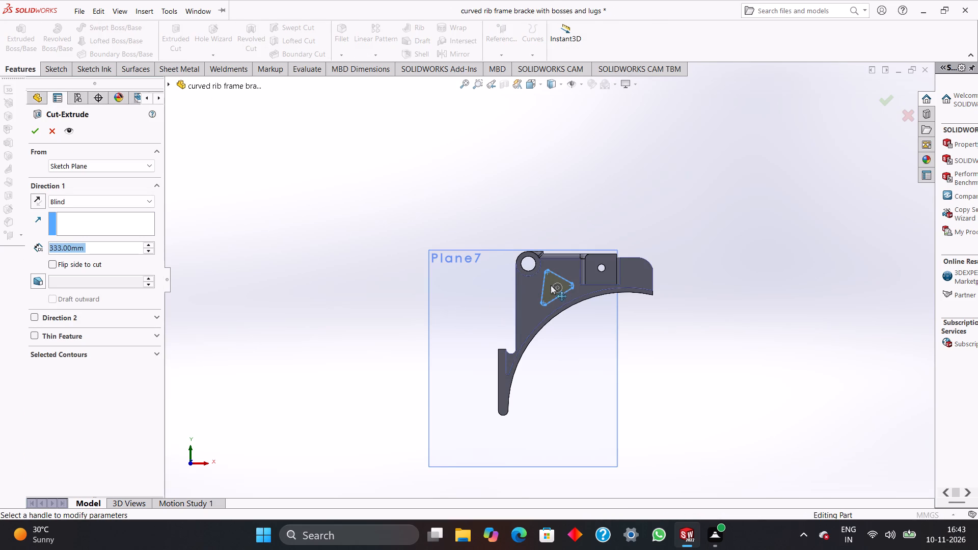
{"action": "middle_click_drag", "start_coordinate": [533, 284], "coordinate": [464, 330]}
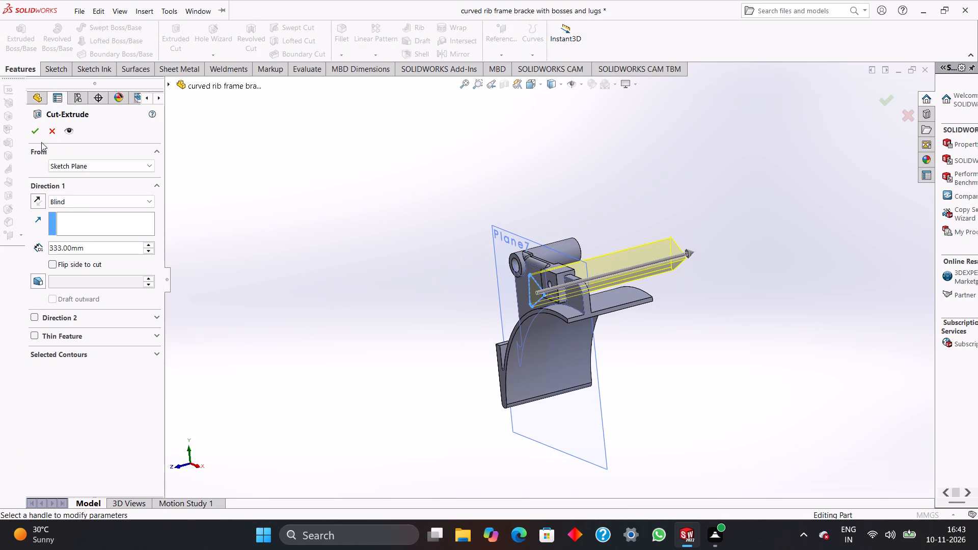
{"action": "left_click", "coordinate": [36, 130]}
Mirror Boss-Extrude6, Boss-Extrude7, Cut-Extrude3, Fillet2 and the triangular Cut-Extrude6 about Plane7 to form the second rib.
{"action": "scroll", "coordinate": [256, 282], "scroll_direction": "up", "scroll_amount": 1}
{"action": "middle_click_drag", "start_coordinate": [257, 283], "coordinate": [339, 268]}
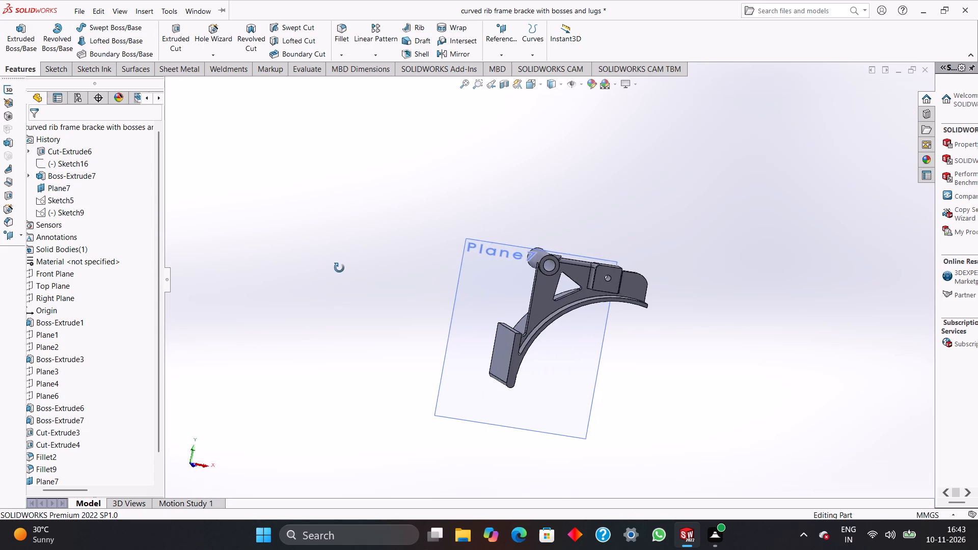
{"action": "middle_click_drag", "start_coordinate": [339, 268], "coordinate": [301, 291]}
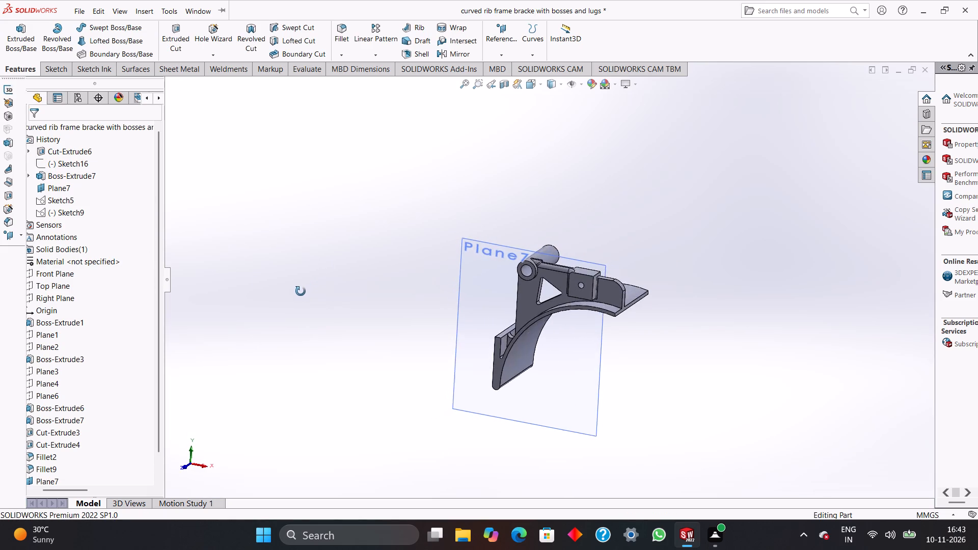
{"action": "middle_click_drag", "start_coordinate": [301, 291], "coordinate": [308, 312]}
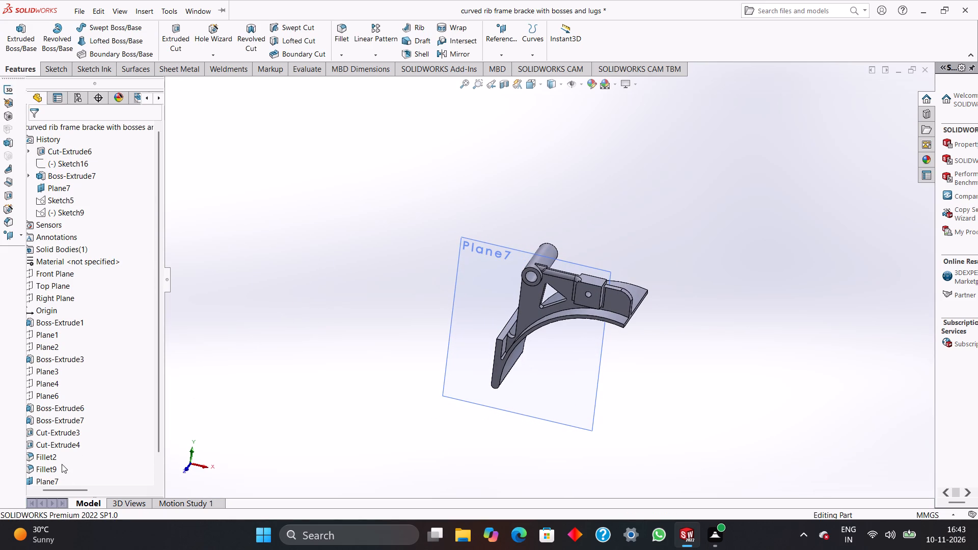
{"action": "left_click", "coordinate": [48, 411], "text": "ctrl"}
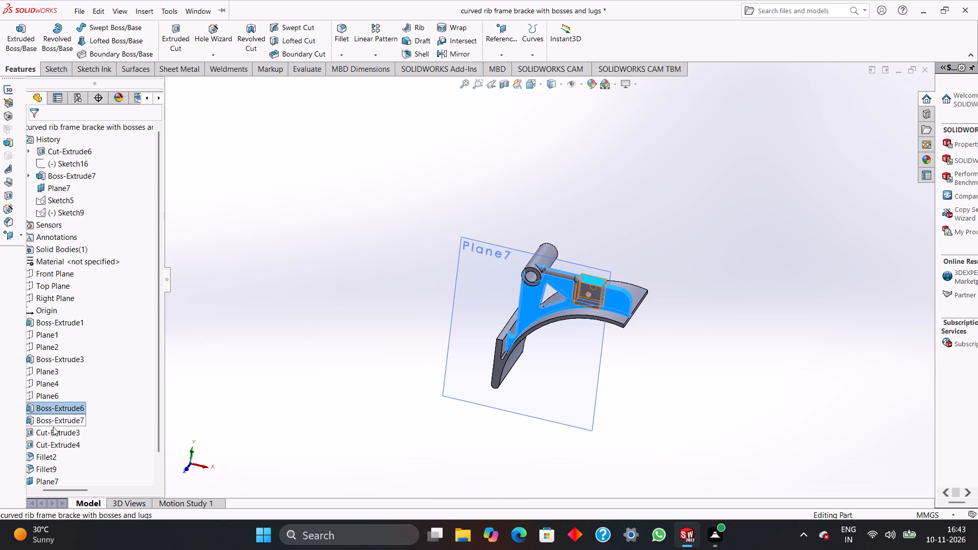
{"action": "left_click", "coordinate": [55, 422], "text": "ctrl"}
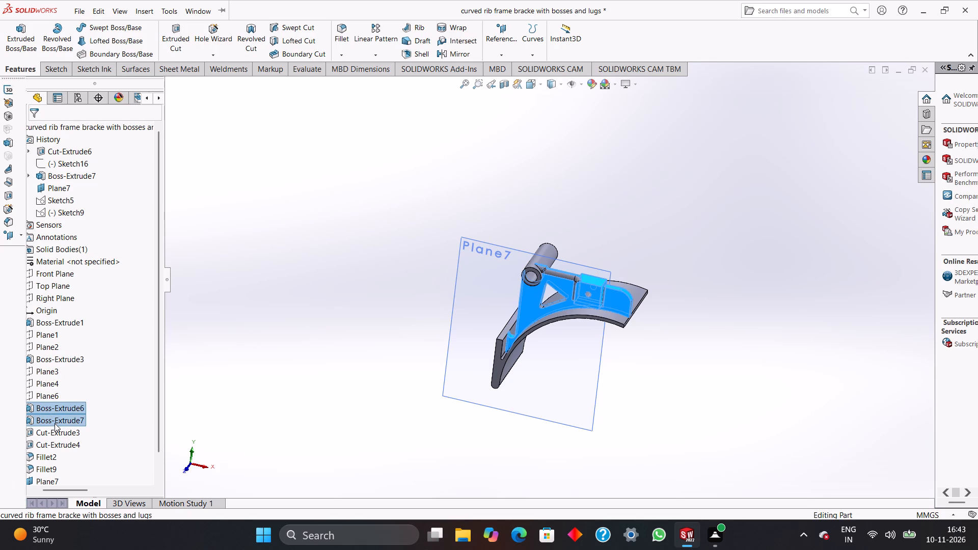
{"action": "left_click", "coordinate": [52, 430], "text": "ctrl"}
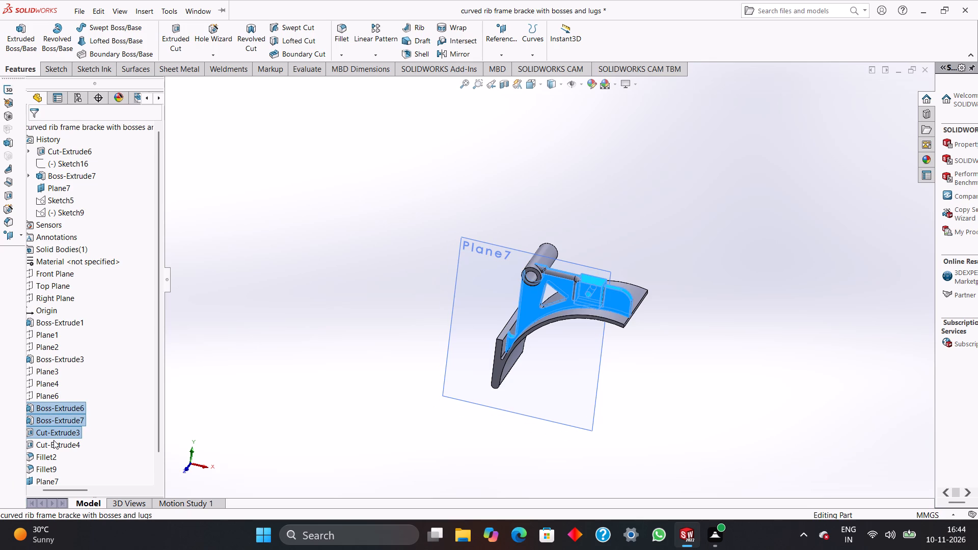
{"action": "left_click", "coordinate": [51, 445], "text": "ctrl"}
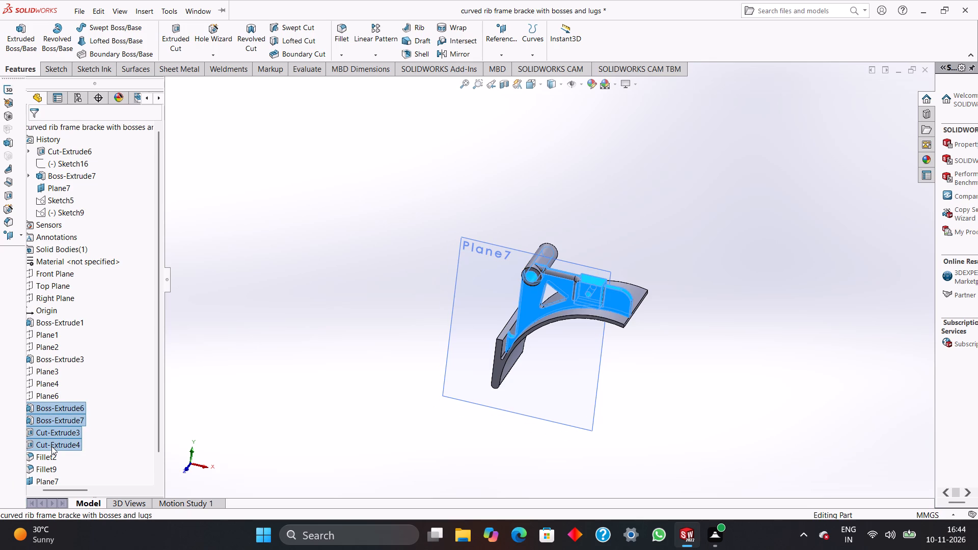
{"action": "left_click", "coordinate": [51, 446], "text": "ctrl"}
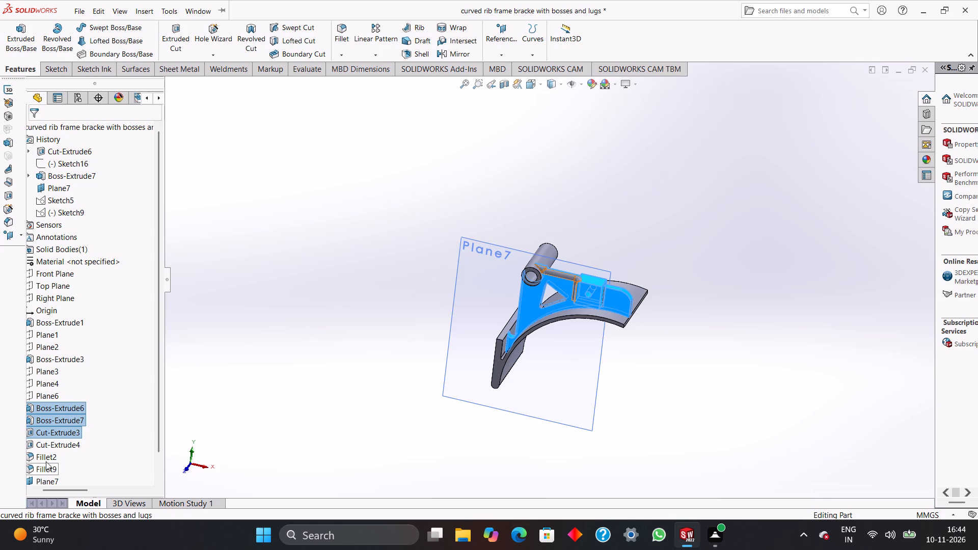
{"action": "left_click", "coordinate": [45, 457], "text": "ctrl"}
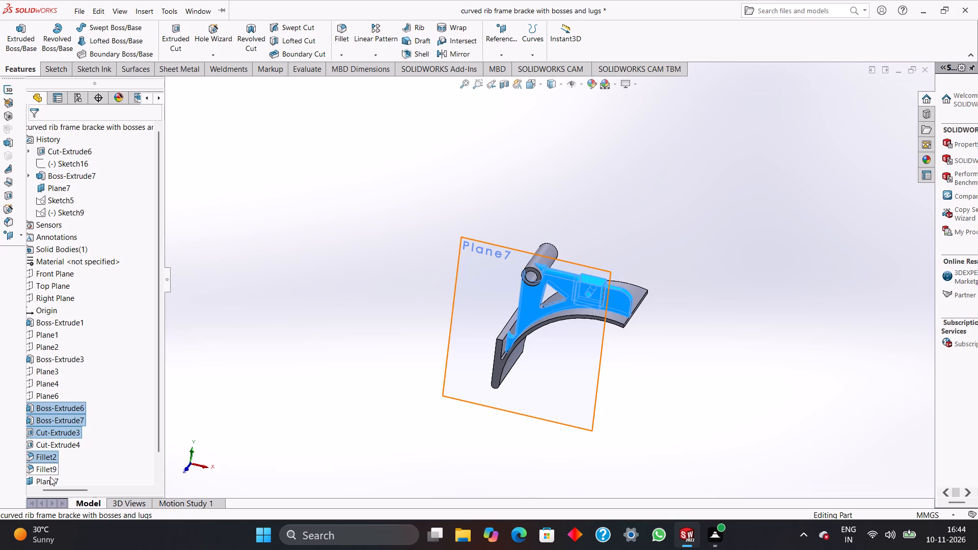
{"action": "scroll", "coordinate": [46, 470], "scroll_direction": "down", "scroll_amount": 7, "text": "ctrl"}
{"action": "scroll", "coordinate": [54, 464], "scroll_direction": "down", "scroll_amount": 2}
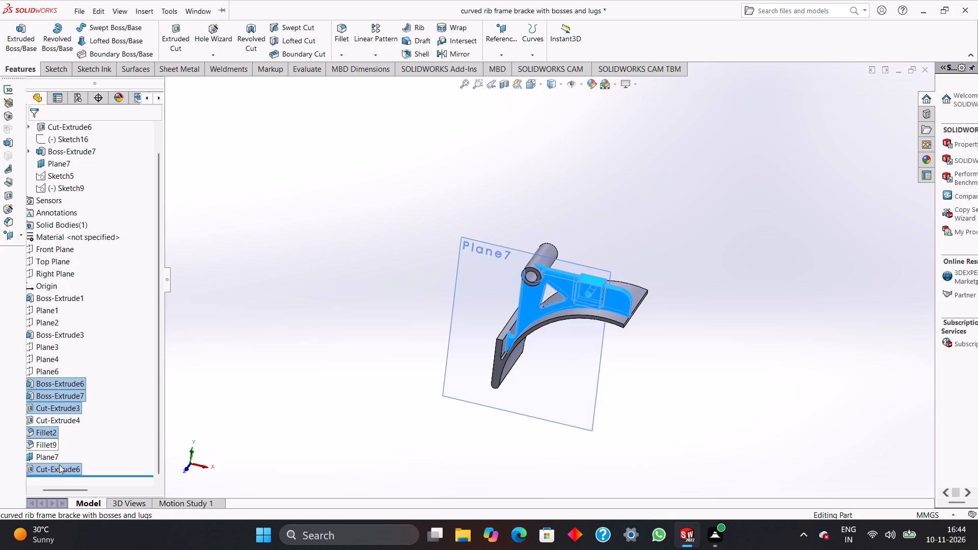
{"action": "scroll", "coordinate": [59, 464], "scroll_direction": "down", "scroll_amount": 2}
{"action": "left_click", "coordinate": [53, 472], "text": "ctrl"}
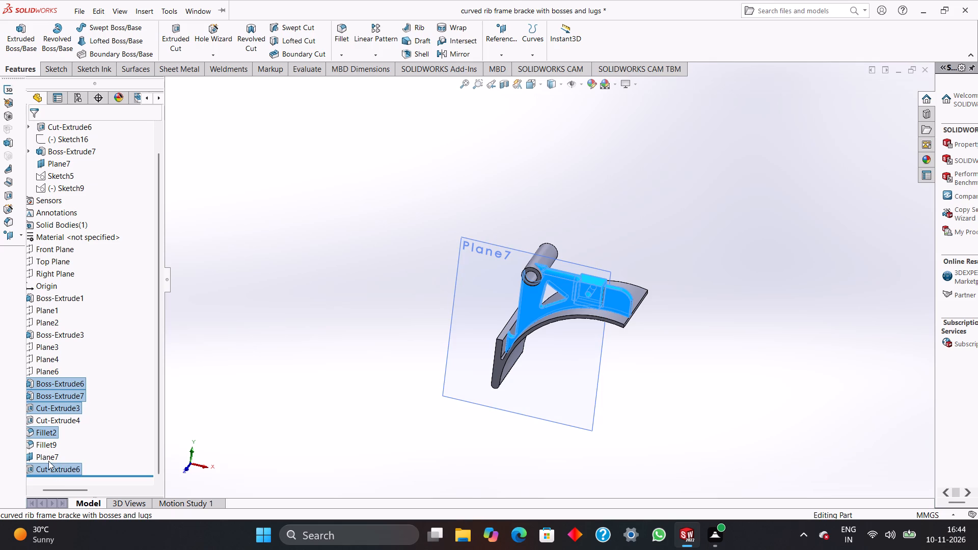
{"action": "left_click", "coordinate": [49, 458], "text": "ctrl"}
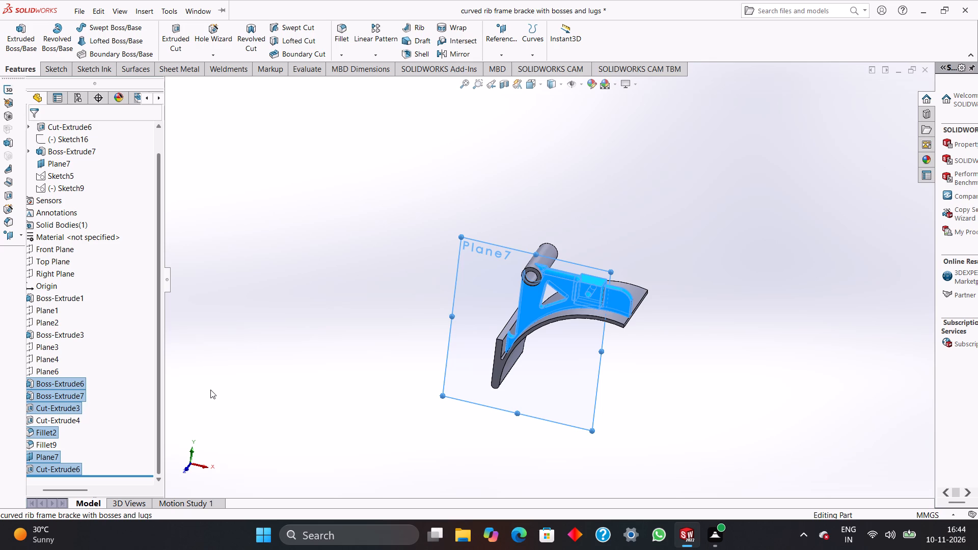
{"action": "left_click", "coordinate": [446, 55]}
{"action": "middle_click_drag", "start_coordinate": [456, 249], "coordinate": [460, 295]}
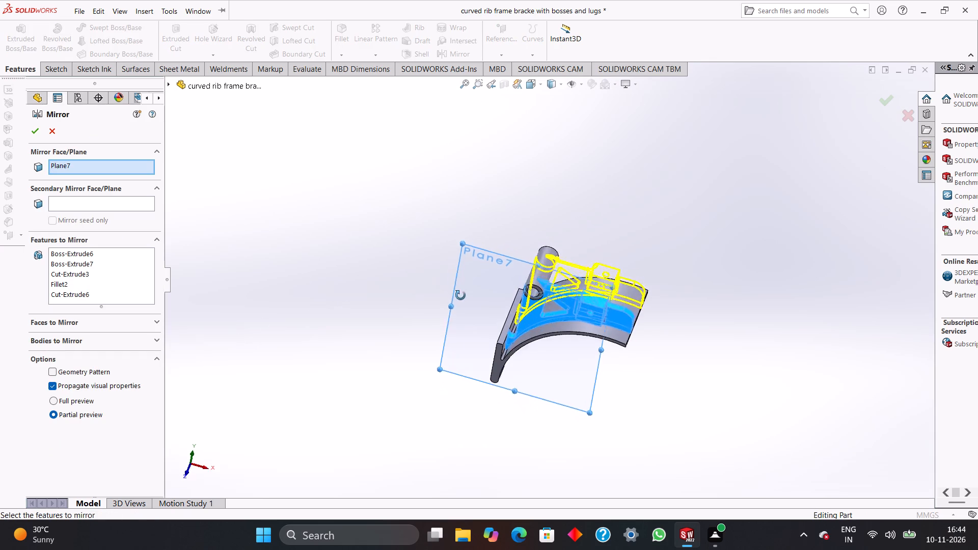
{"action": "middle_click_drag", "start_coordinate": [460, 295], "coordinate": [466, 375]}
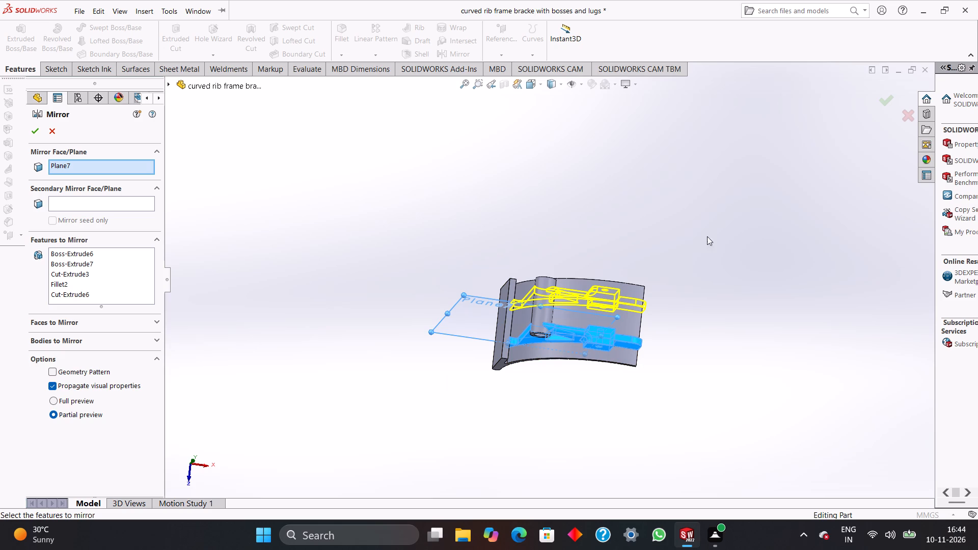
{"action": "left_click", "coordinate": [883, 103]}
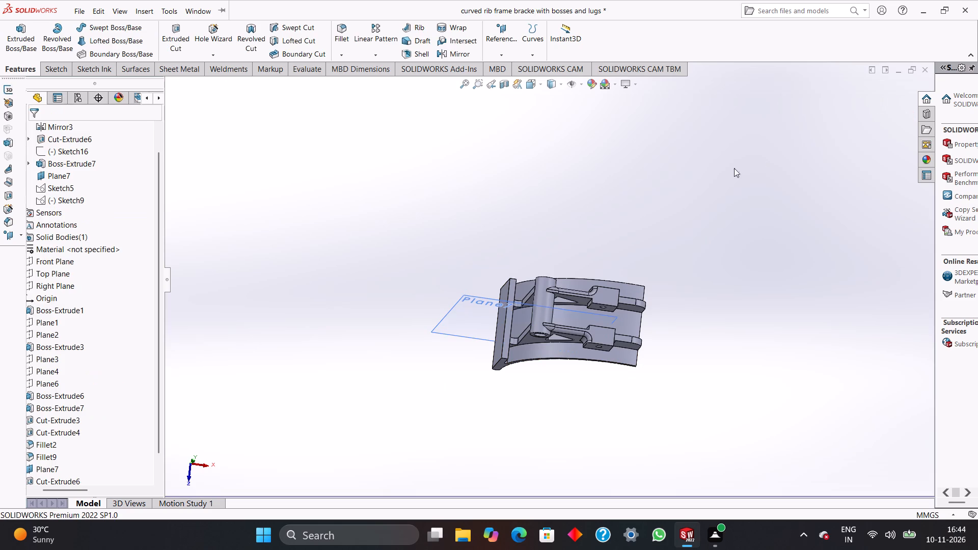
Export all bodies of the bracket to the Desktop as an STL file, keeping the name "curved rib frame bracke with bosses and lugs".
{"action": "middle_click_drag", "start_coordinate": [611, 164], "coordinate": [472, 337]}
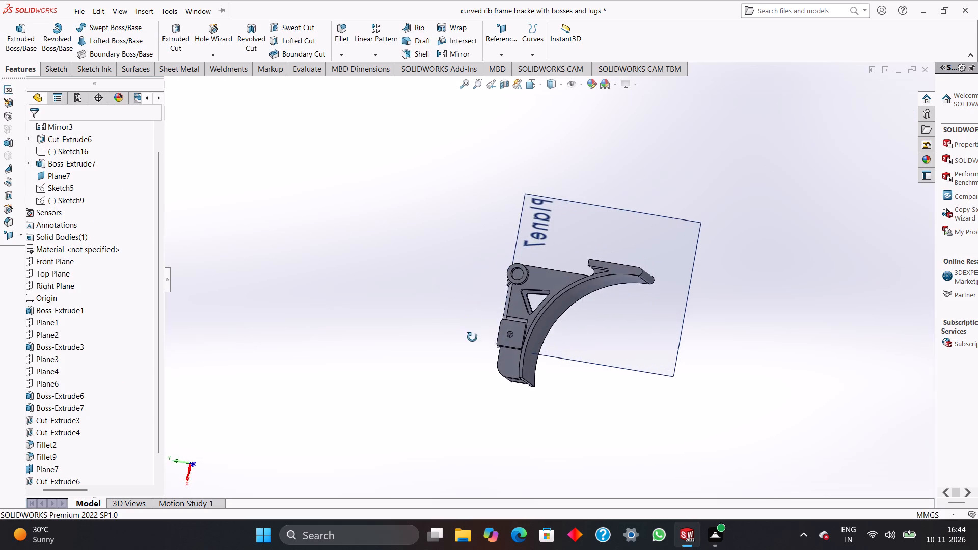
{"action": "middle_click_drag", "start_coordinate": [472, 337], "coordinate": [644, 243]}
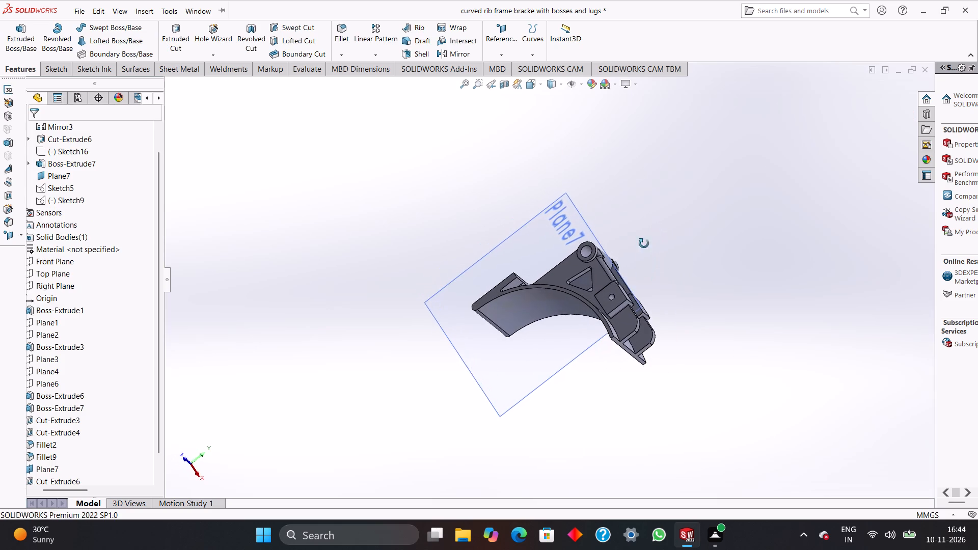
{"action": "middle_click_drag", "start_coordinate": [644, 243], "coordinate": [513, 115]}
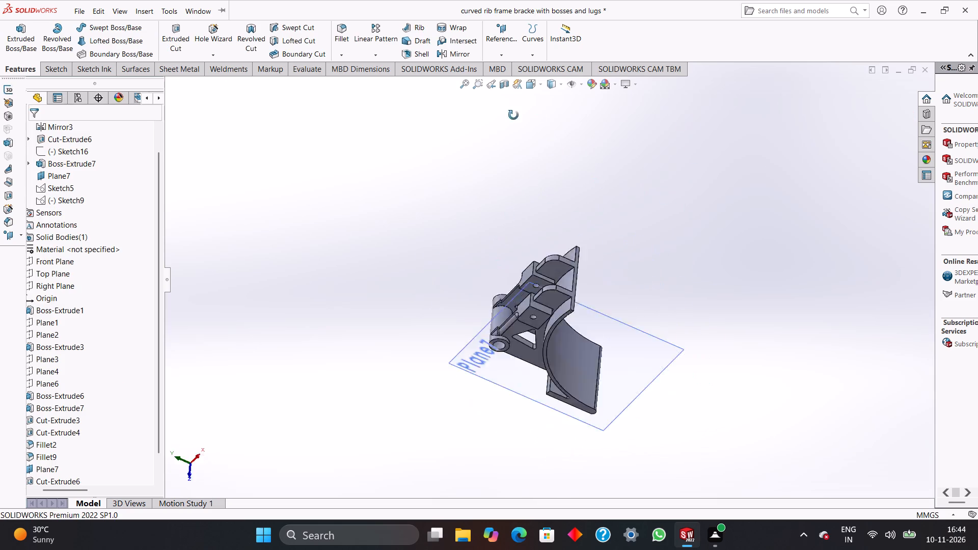
{"action": "middle_click_drag", "start_coordinate": [513, 115], "coordinate": [576, 366]}
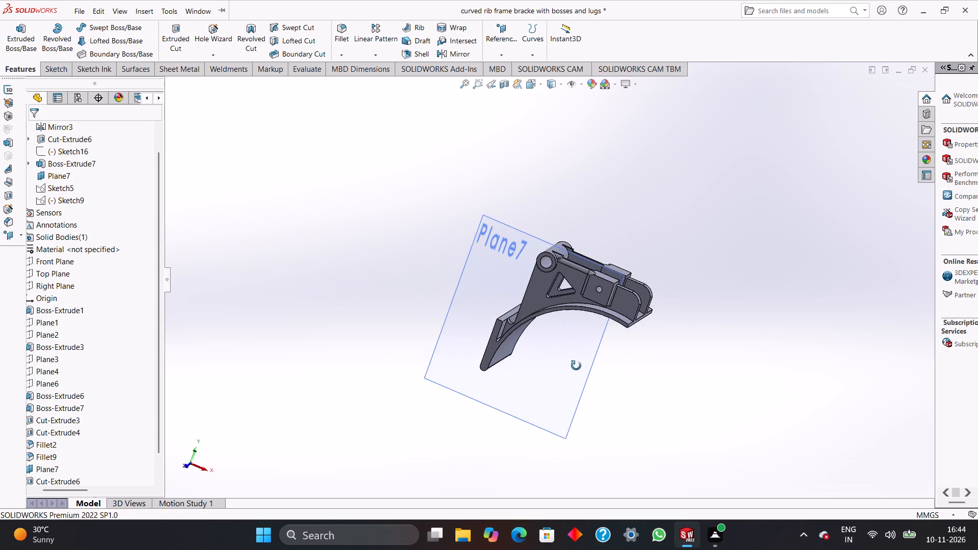
{"action": "middle_click_drag", "start_coordinate": [576, 366], "coordinate": [593, 354]}
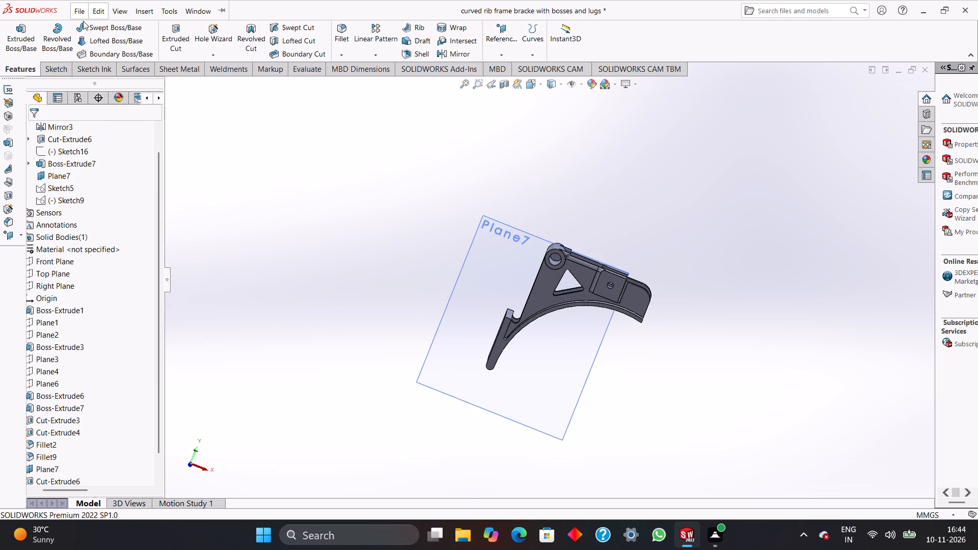
{"action": "left_click", "coordinate": [119, 144]}
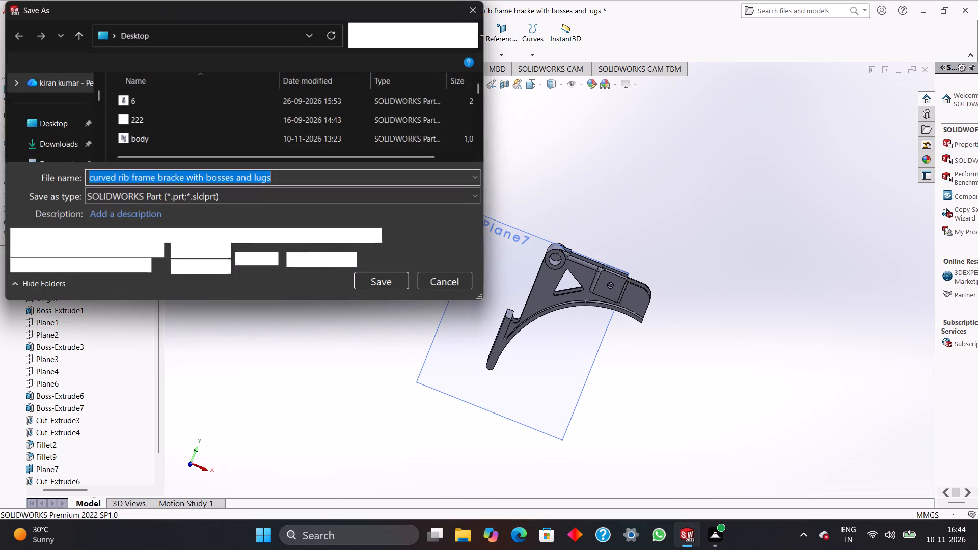
{"action": "right_click", "coordinate": [228, 197]}
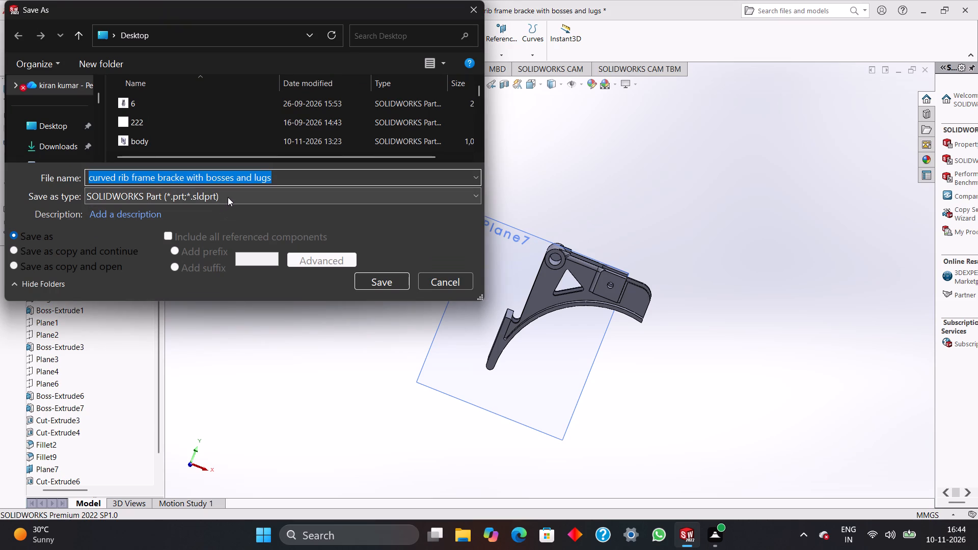
{"action": "left_click", "coordinate": [228, 197]}
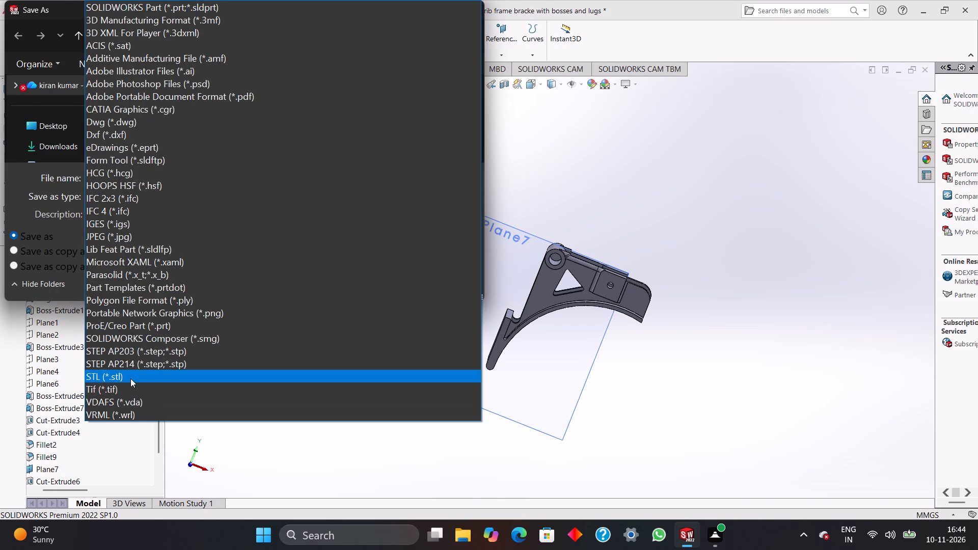
{"action": "left_click", "coordinate": [130, 378]}
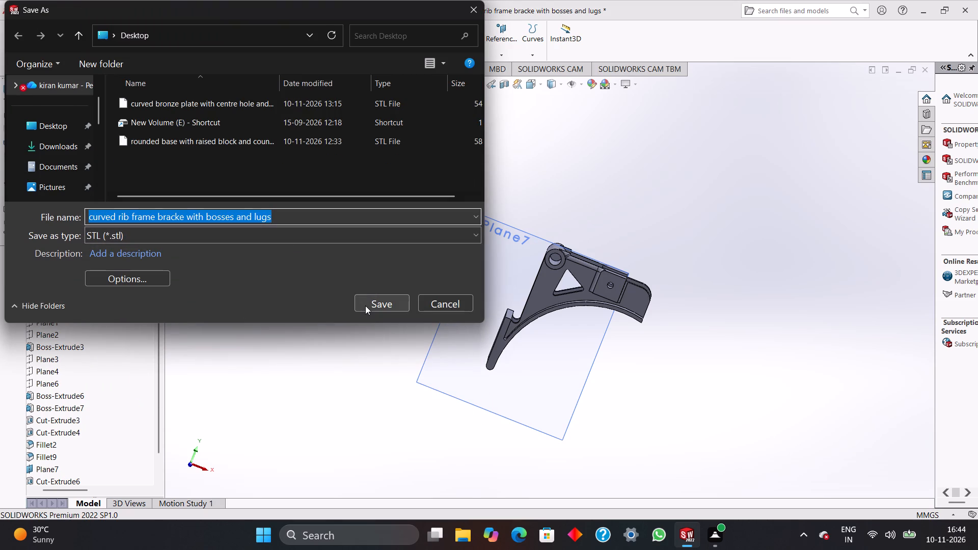
{"action": "left_click", "coordinate": [365, 306]}
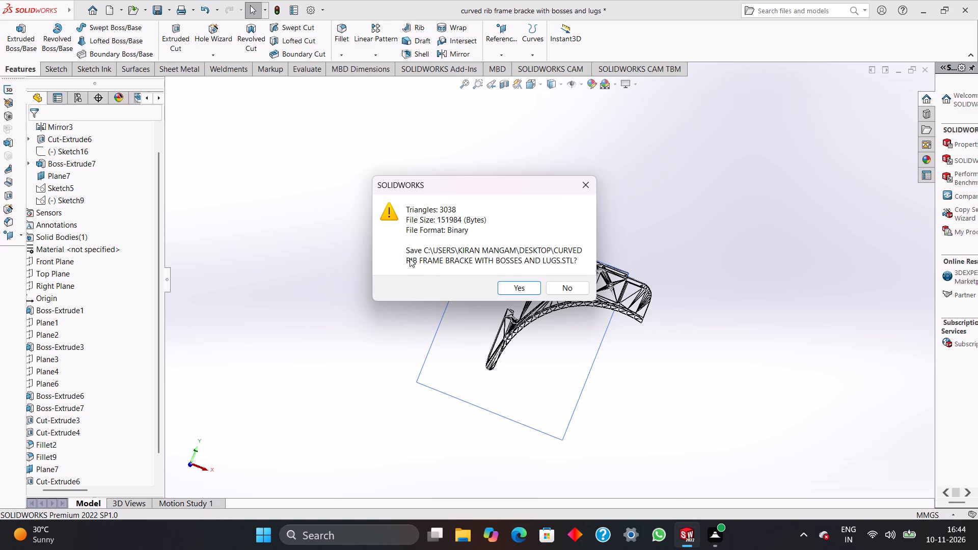
{"action": "left_click", "coordinate": [515, 293]}
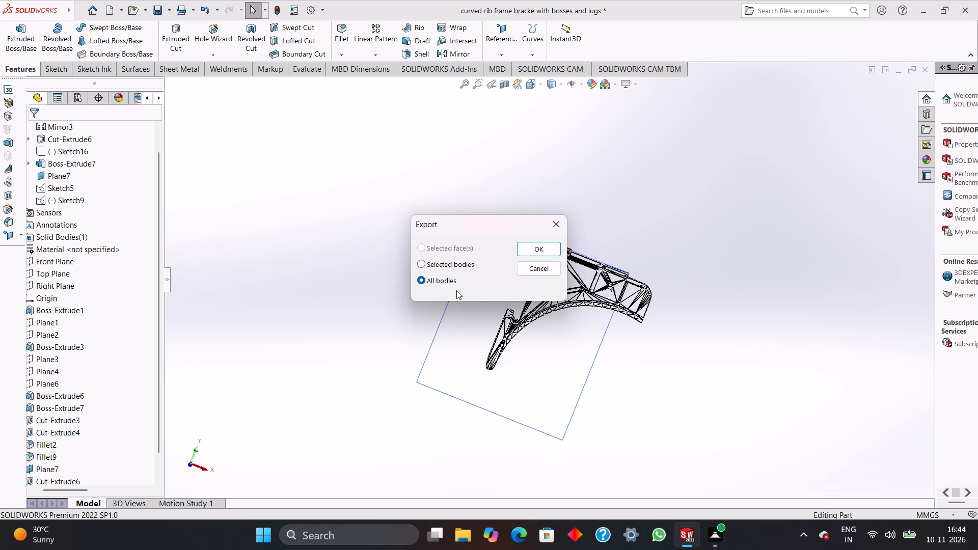
{"action": "left_click", "coordinate": [546, 250]}
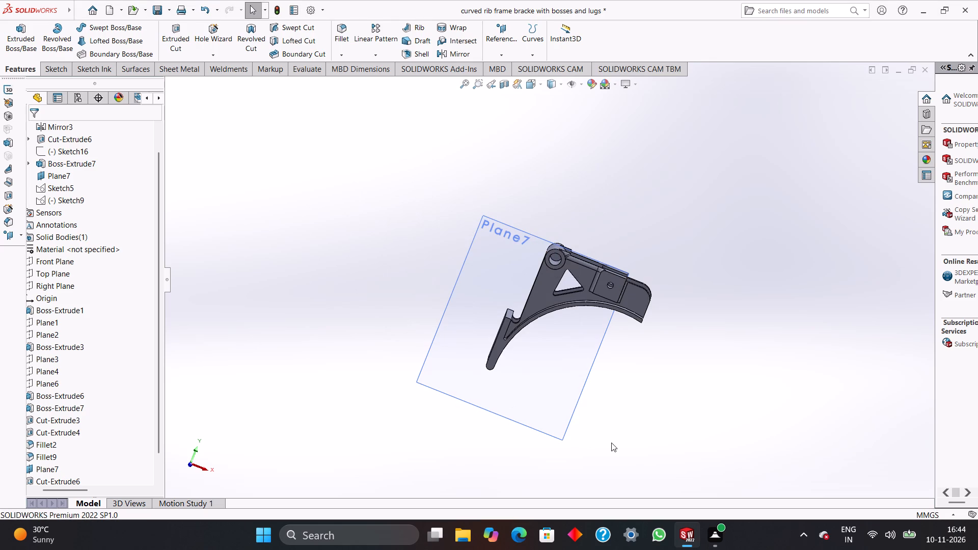